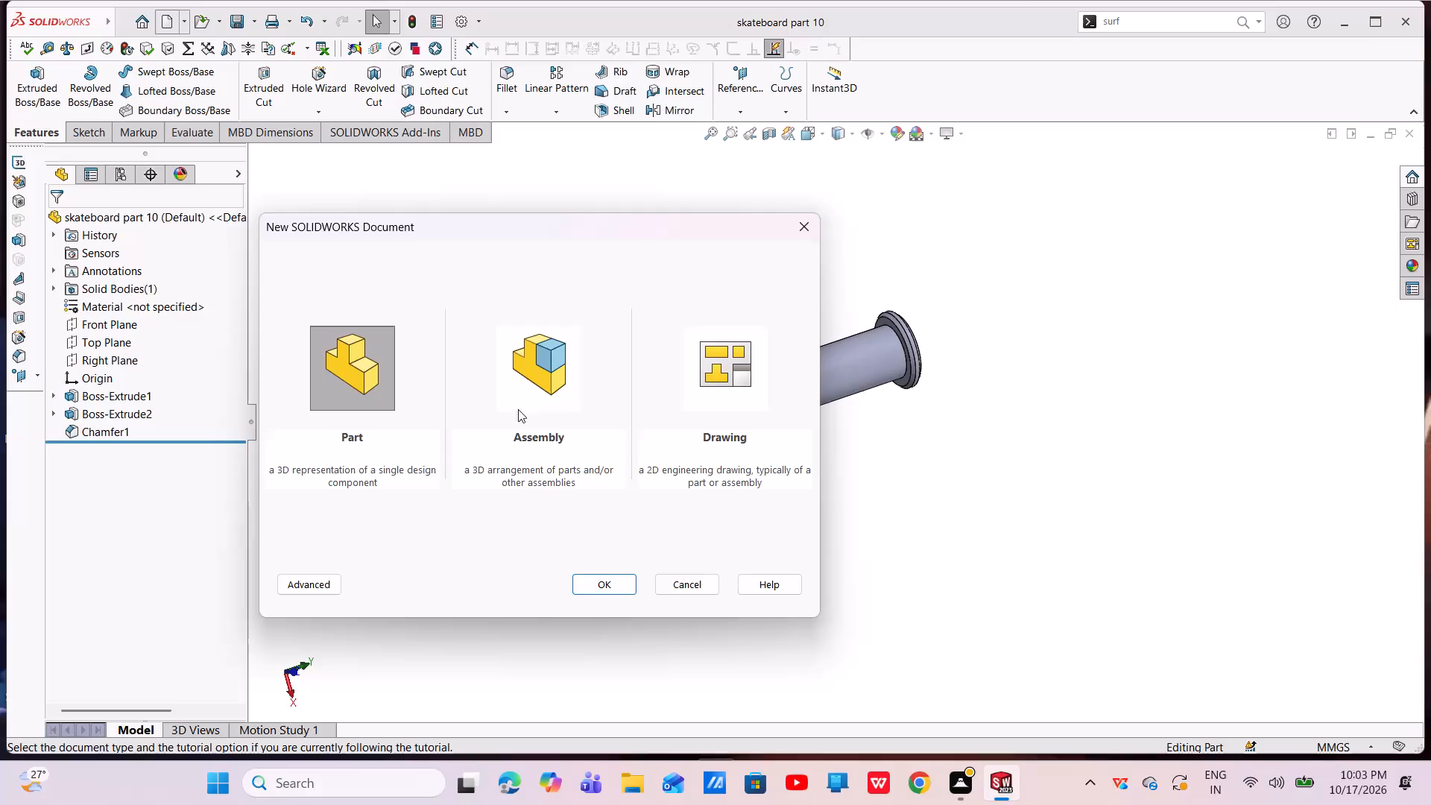
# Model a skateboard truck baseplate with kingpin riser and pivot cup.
# Create a new part document.
pyautogui.click(587, 582)
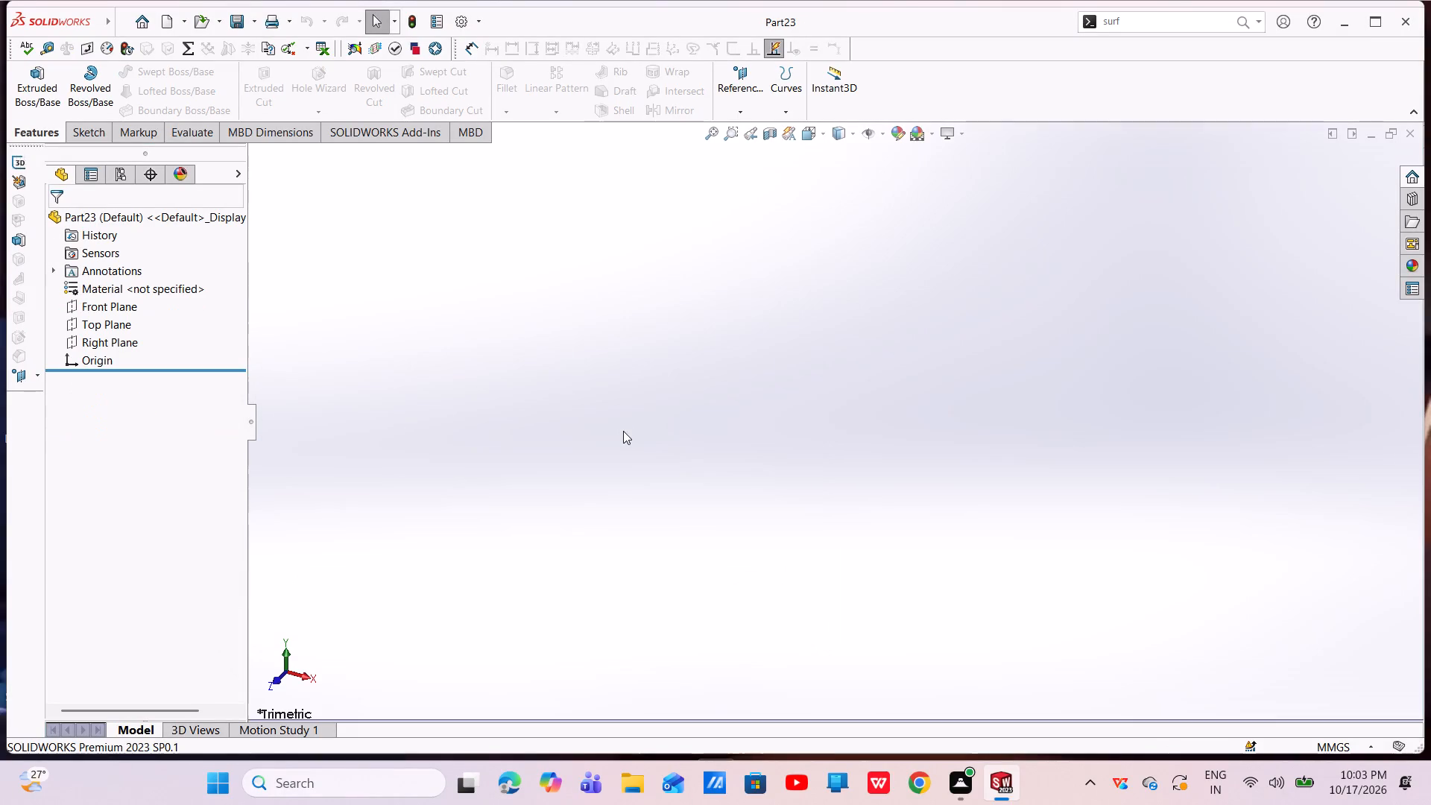
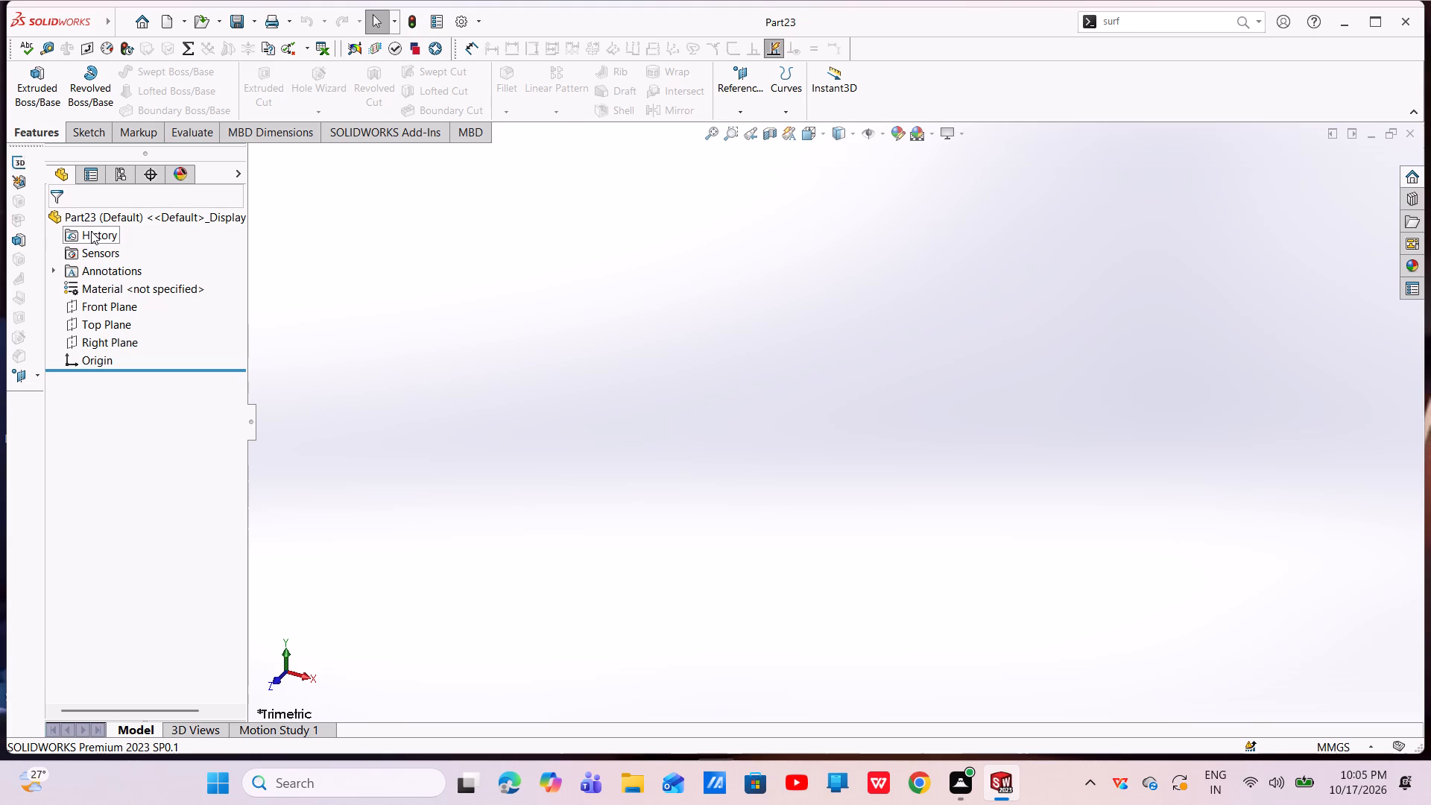
# Sketch a center rectangle about 147 mm wide on the Top Plane, centred on the origin.
pyautogui.click(96, 327)
pyautogui.click(114, 309)
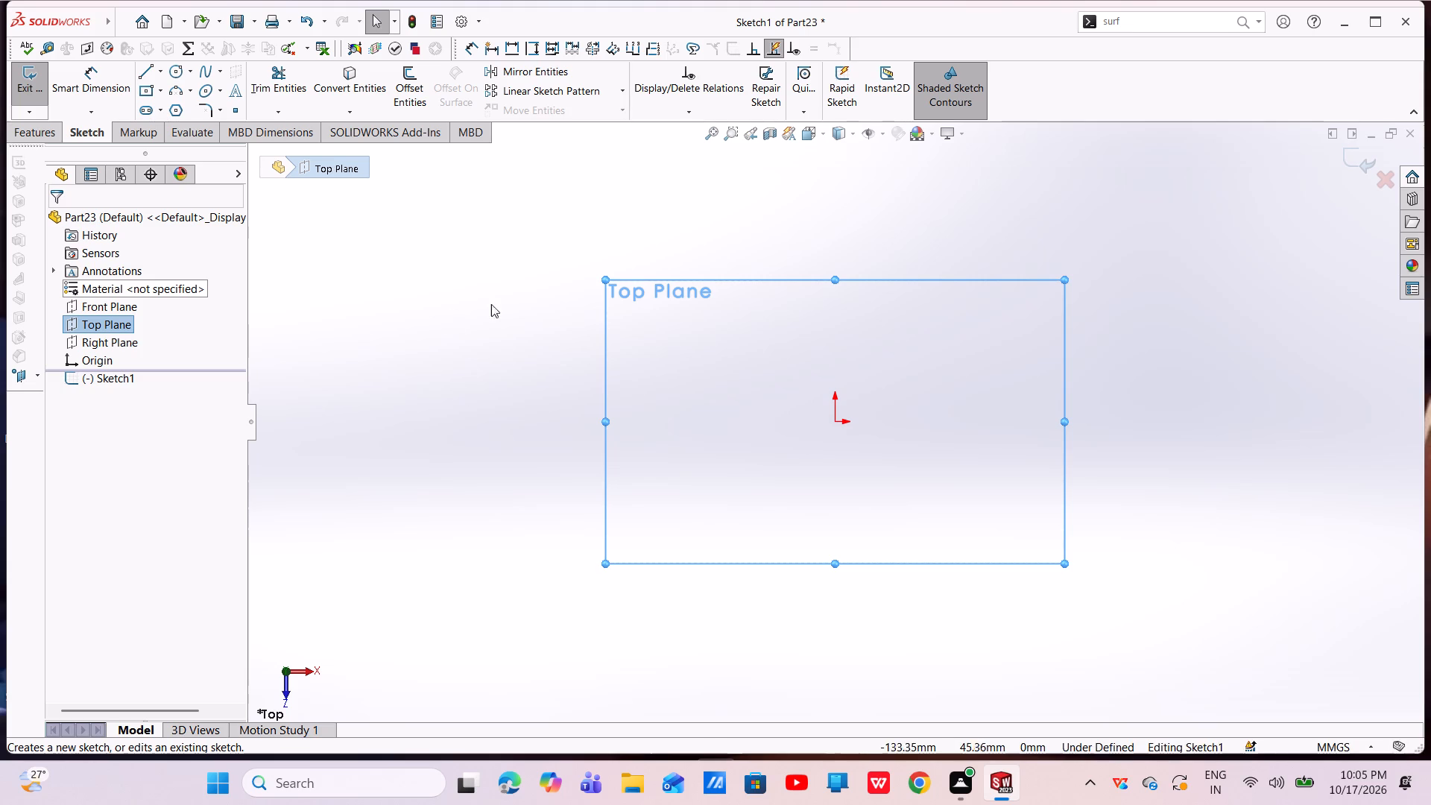
pyautogui.click(160, 87)
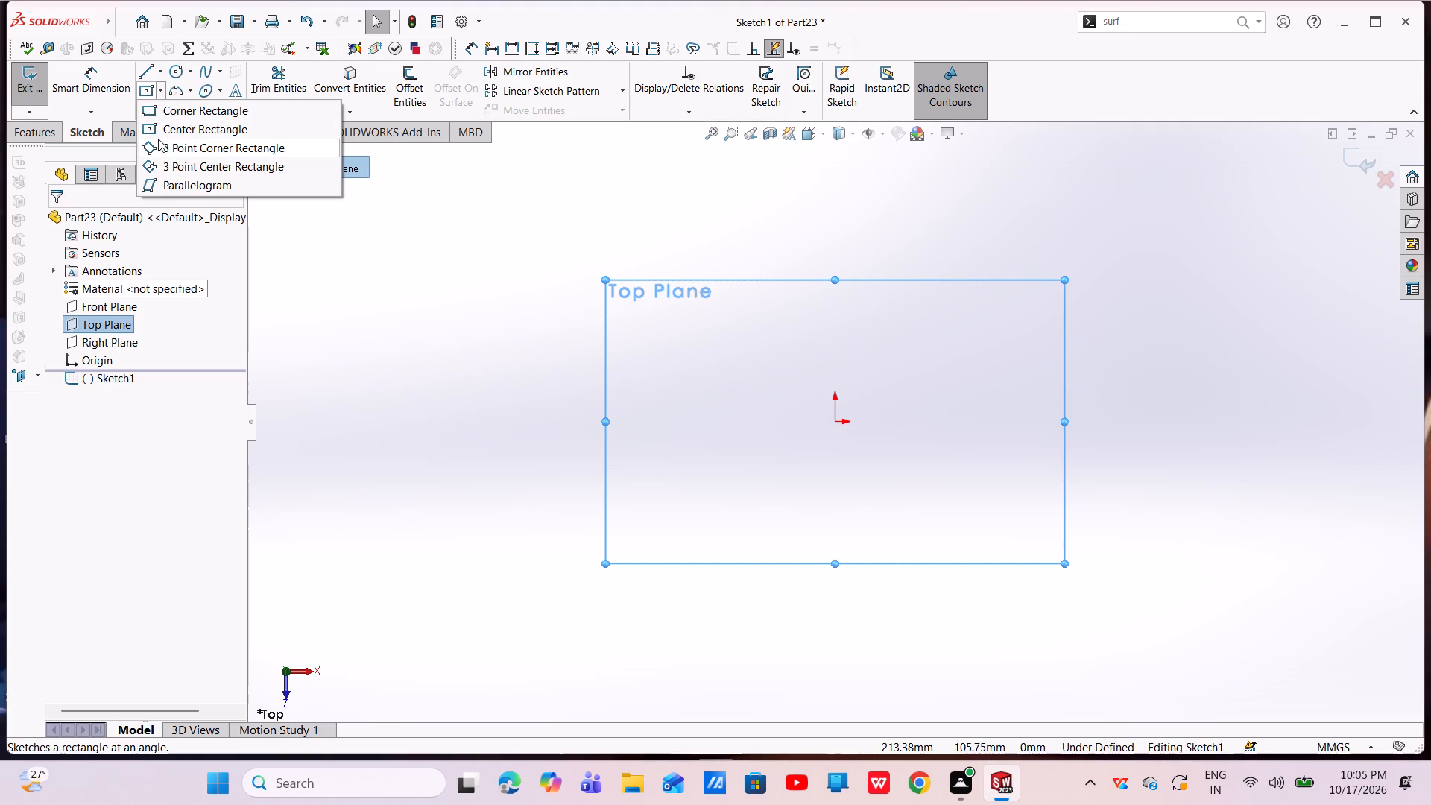
pyautogui.click(153, 133)
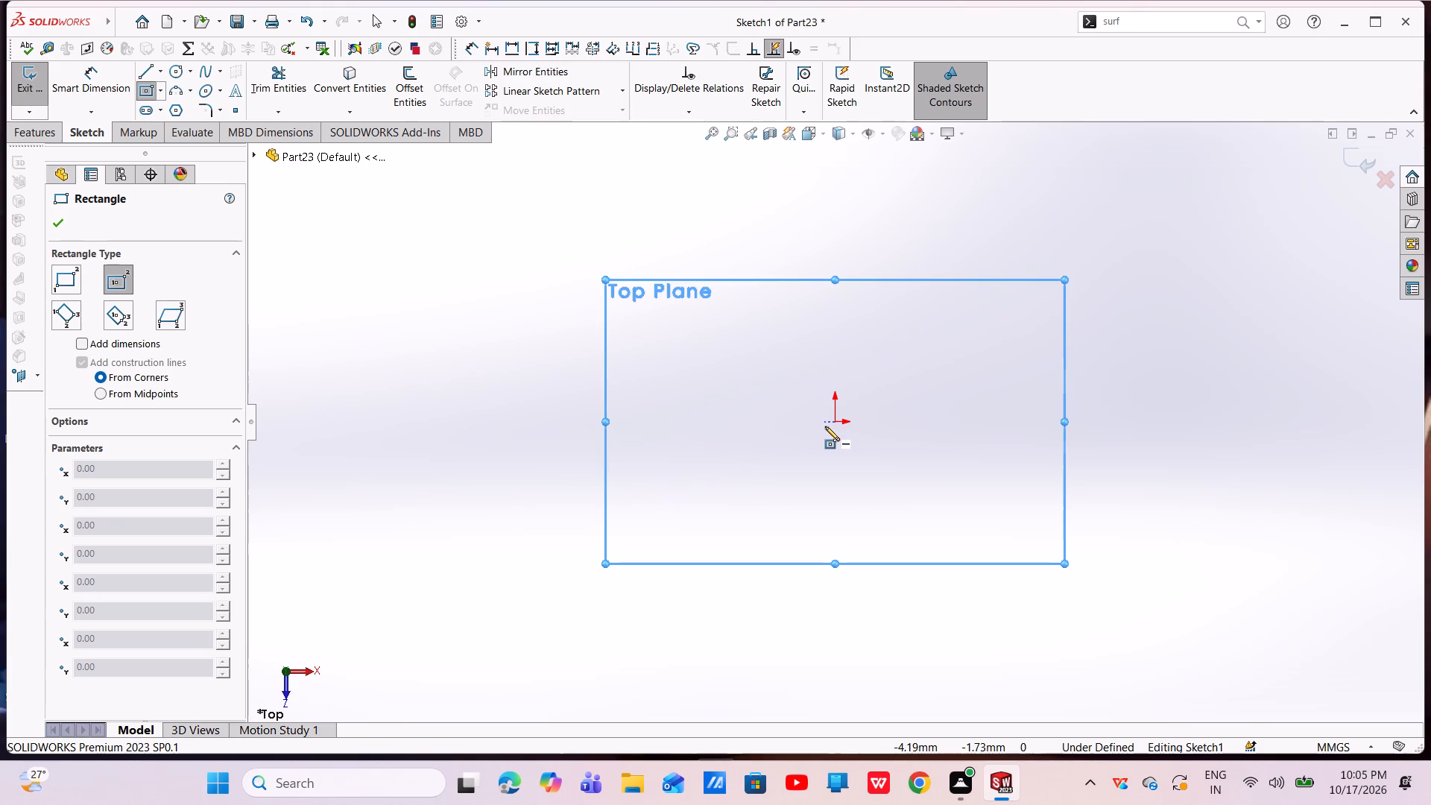
pyautogui.click(834, 423)
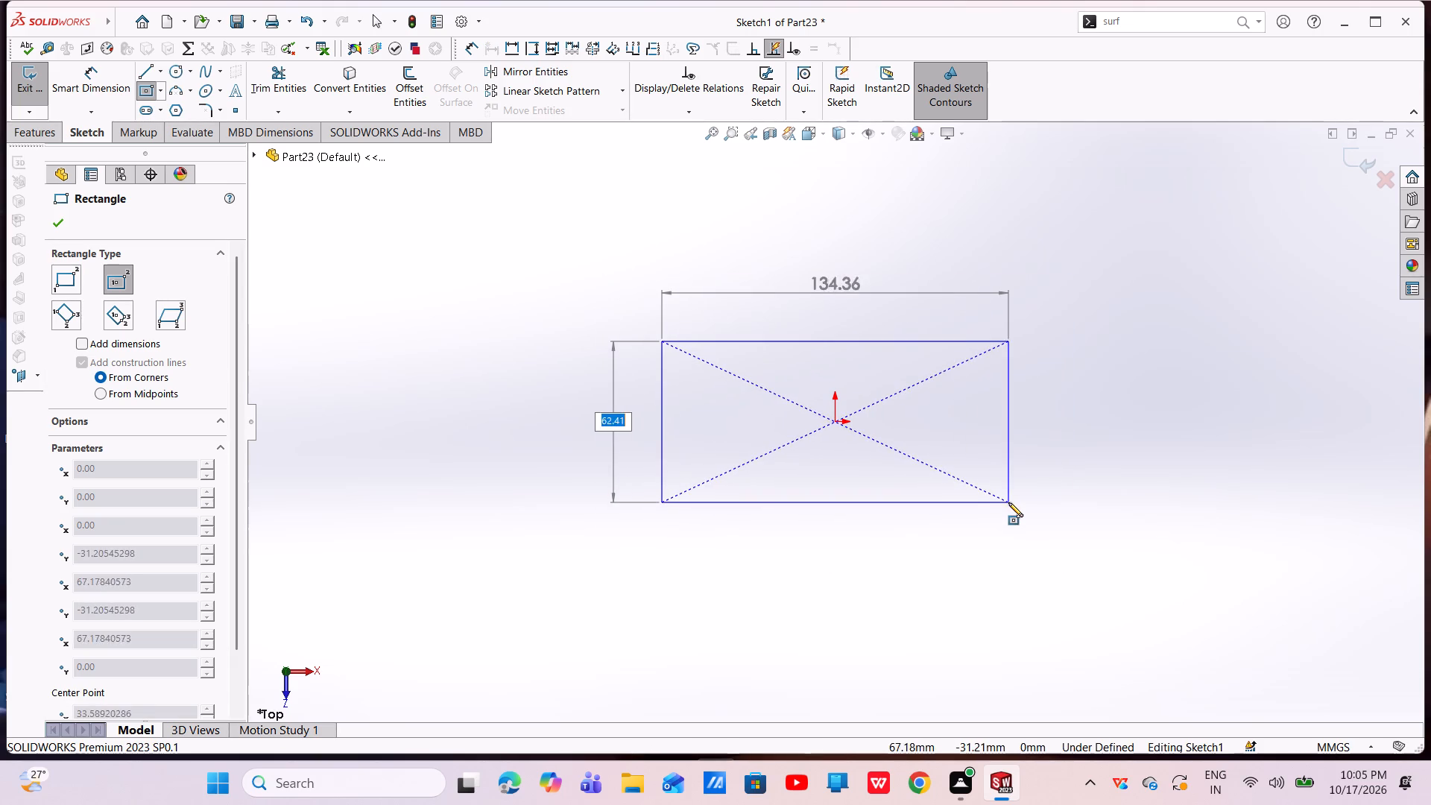
pyautogui.click(1025, 508)
pyautogui.rightClick(1073, 367)
pyautogui.click(1115, 380)
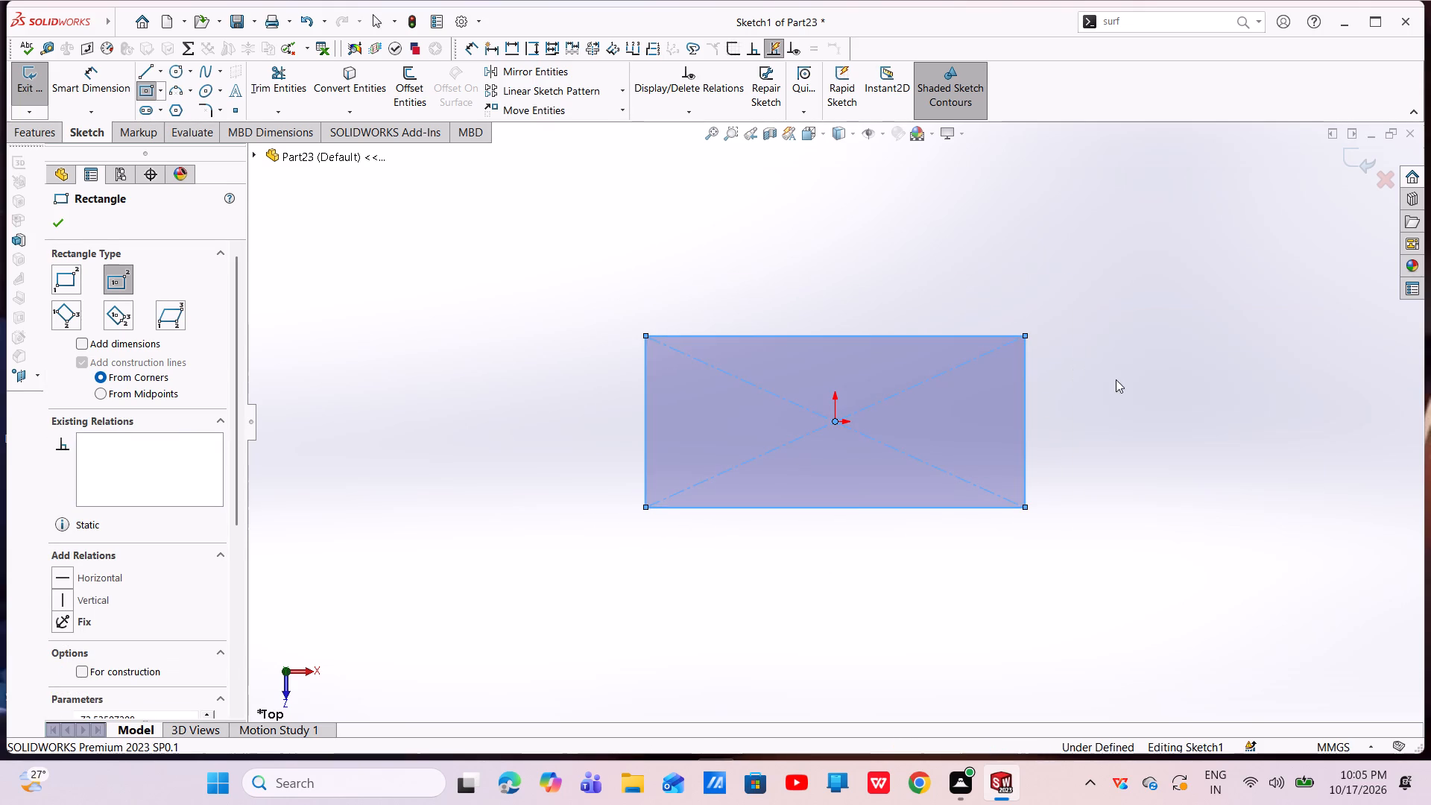
# Dimension the rectangle's horizontal side to 80 mm and its vertical side to 55 mm.
pyautogui.click(107, 69)
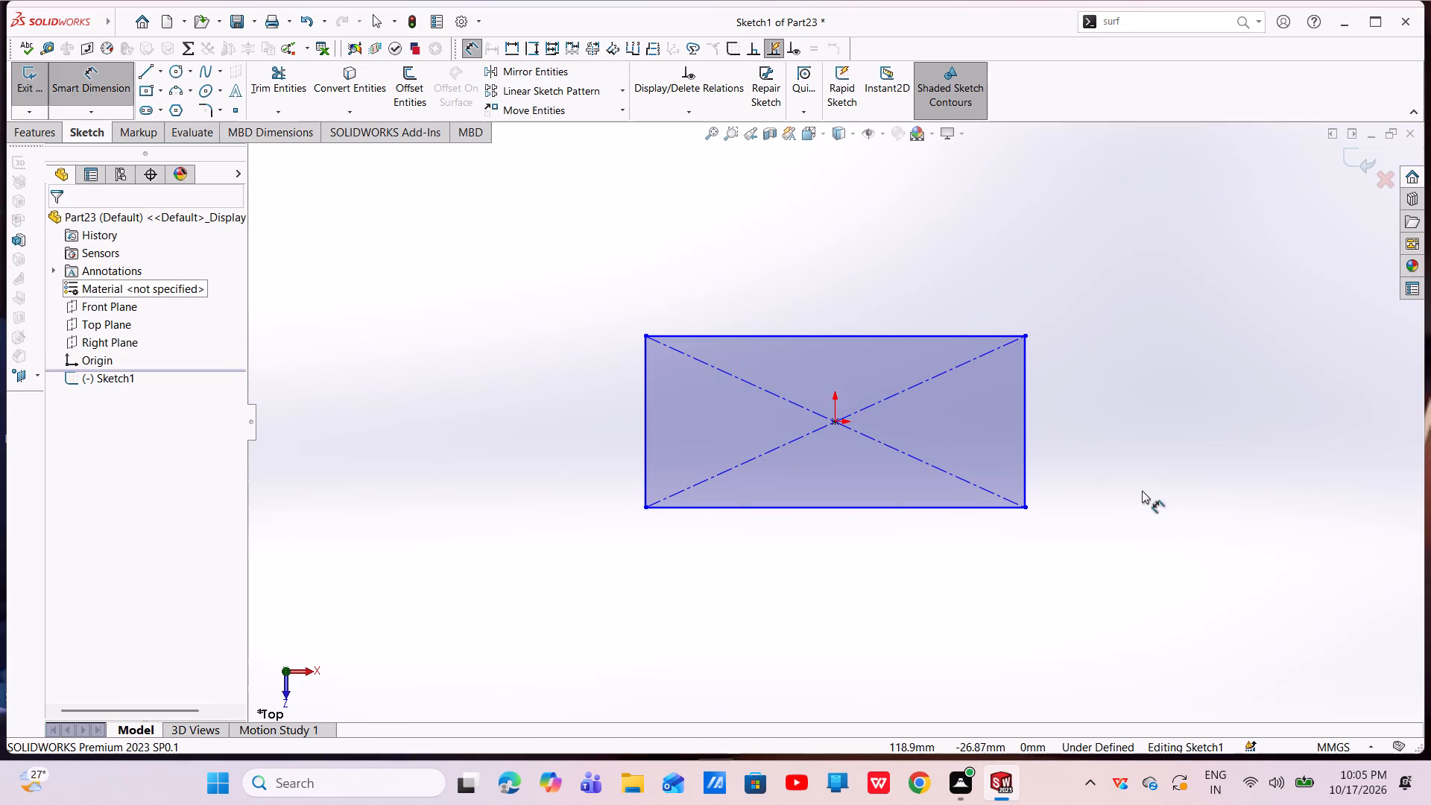
pyautogui.click(931, 338)
pyautogui.click(890, 286)
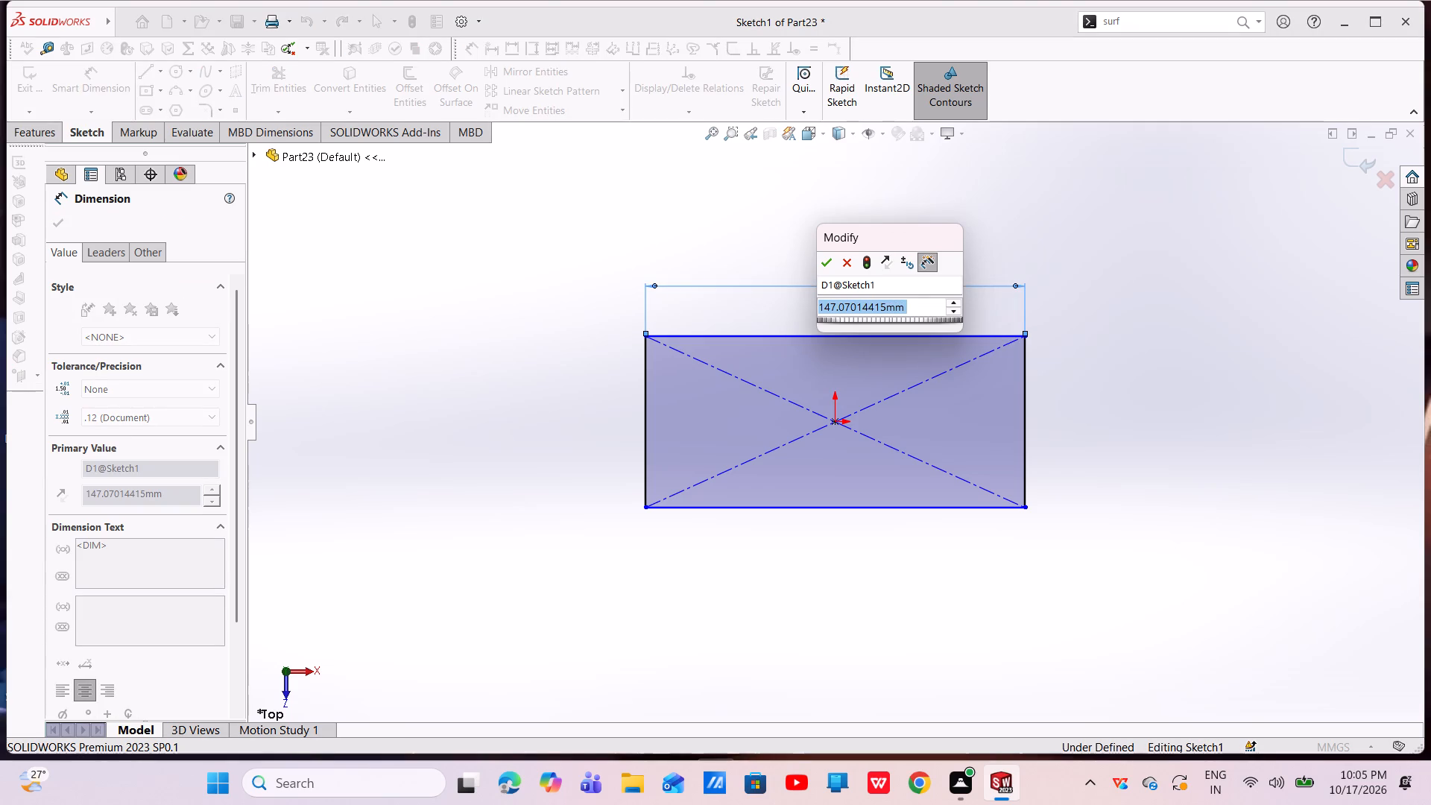
pyautogui.press('BackSpace')
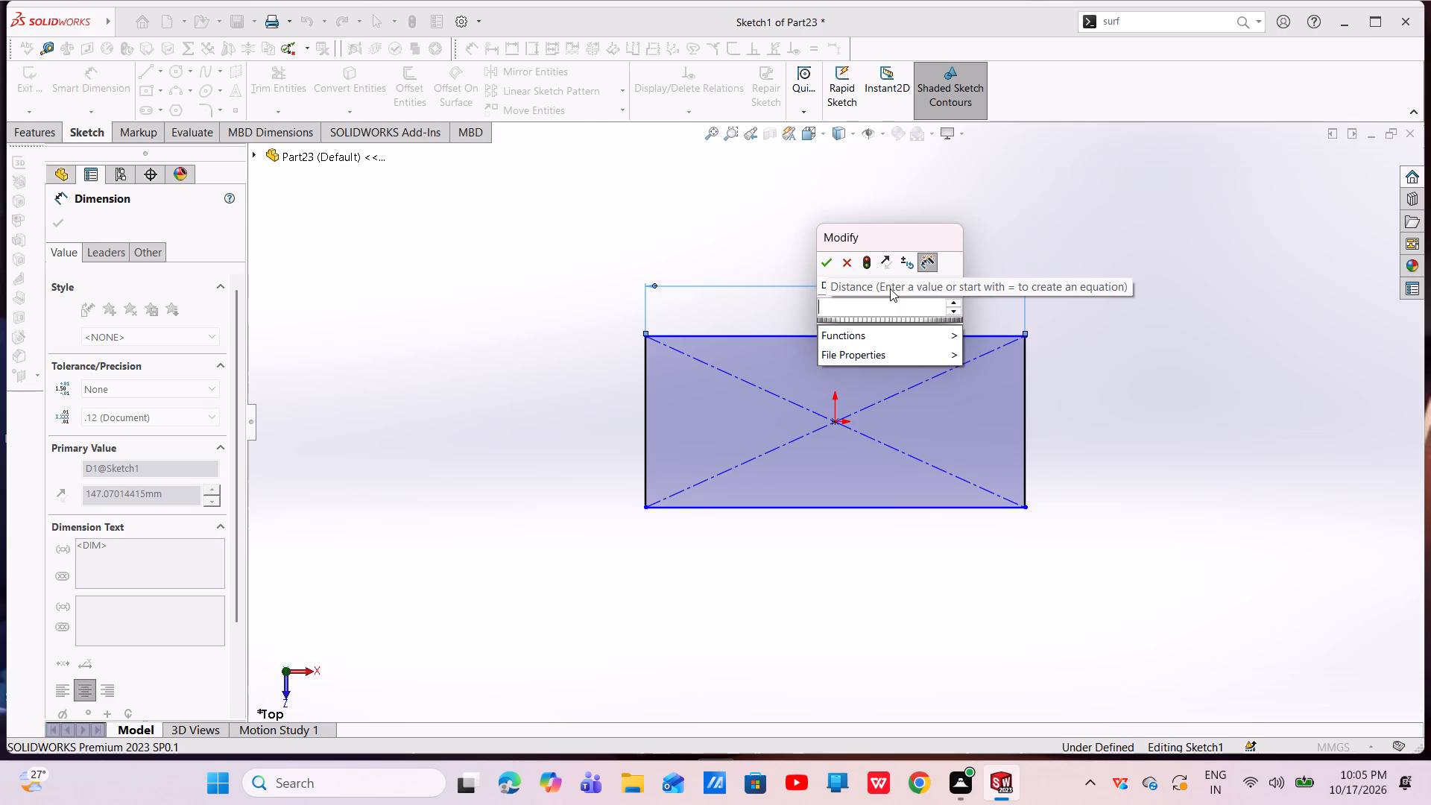
pyautogui.write('80')
pyautogui.press('Return')
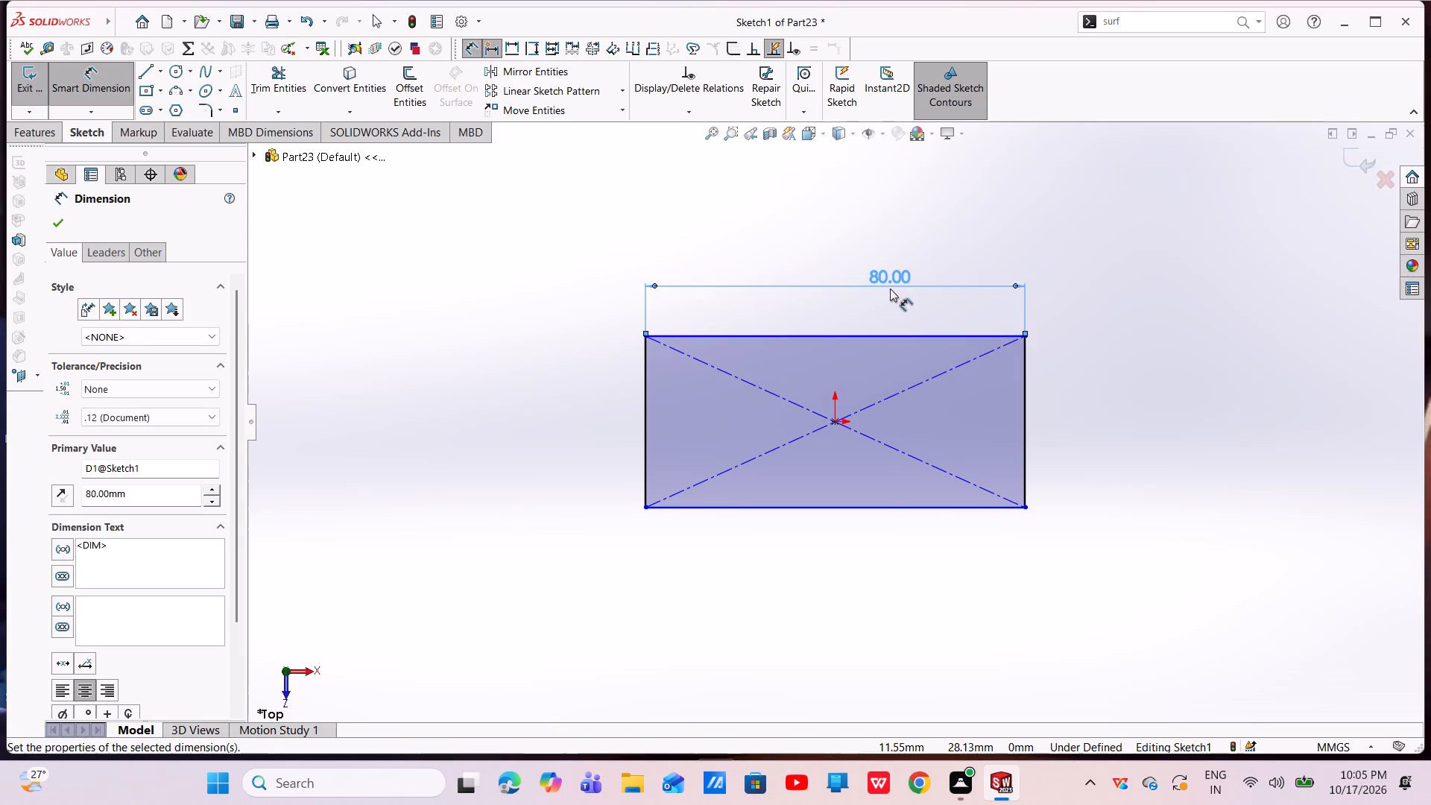
pyautogui.click(647, 444)
pyautogui.click(598, 427)
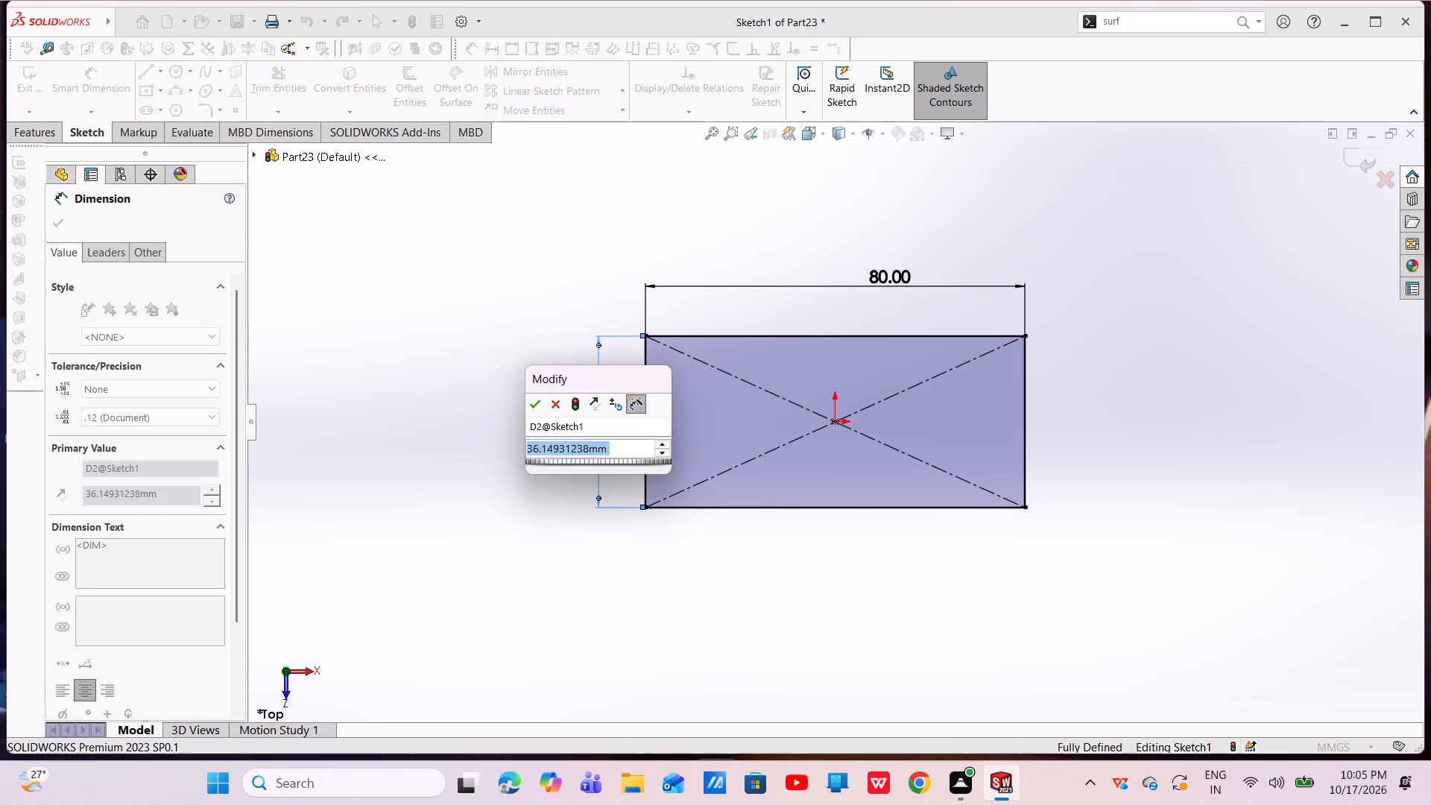
pyautogui.press('BackSpace')
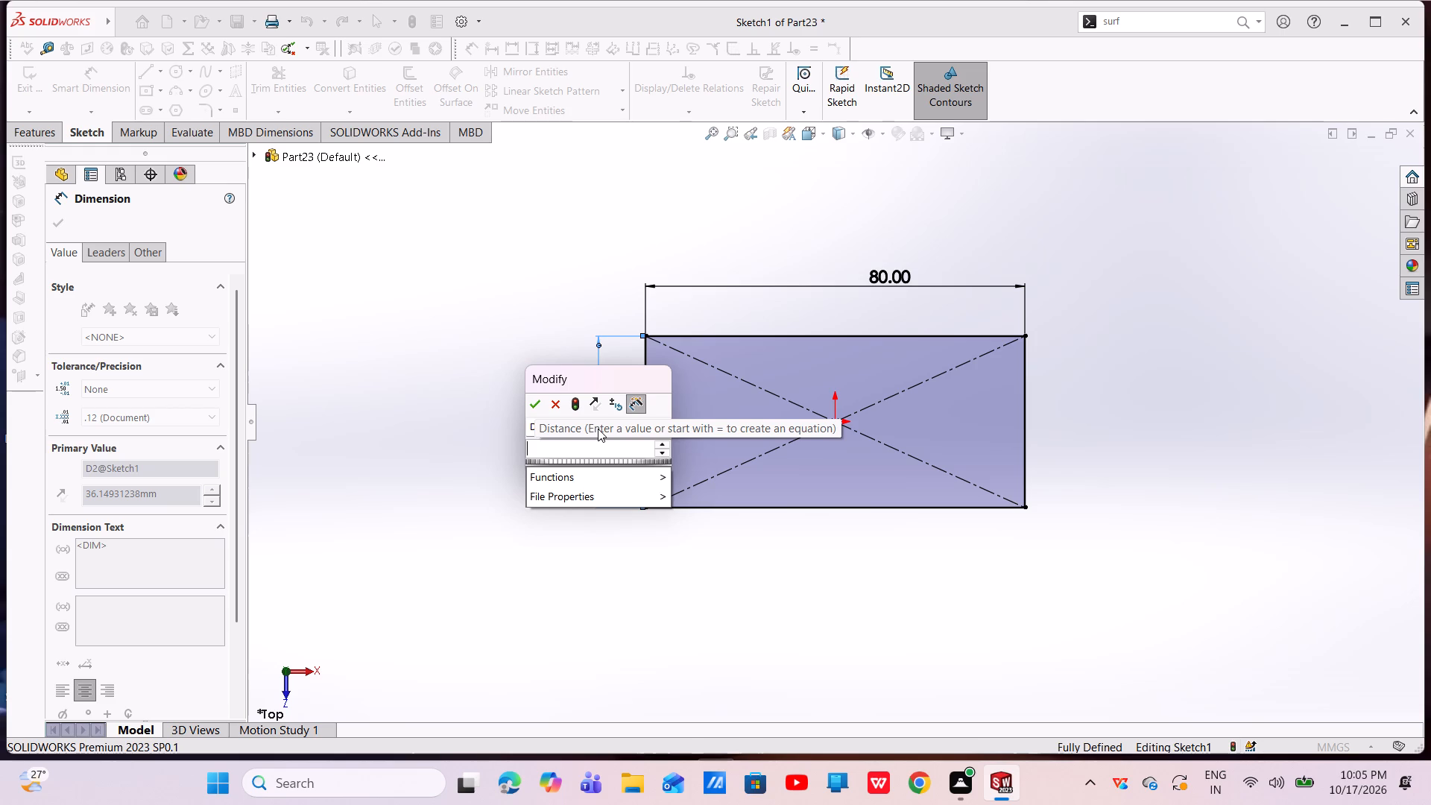
pyautogui.write('55')
pyautogui.press('Return')
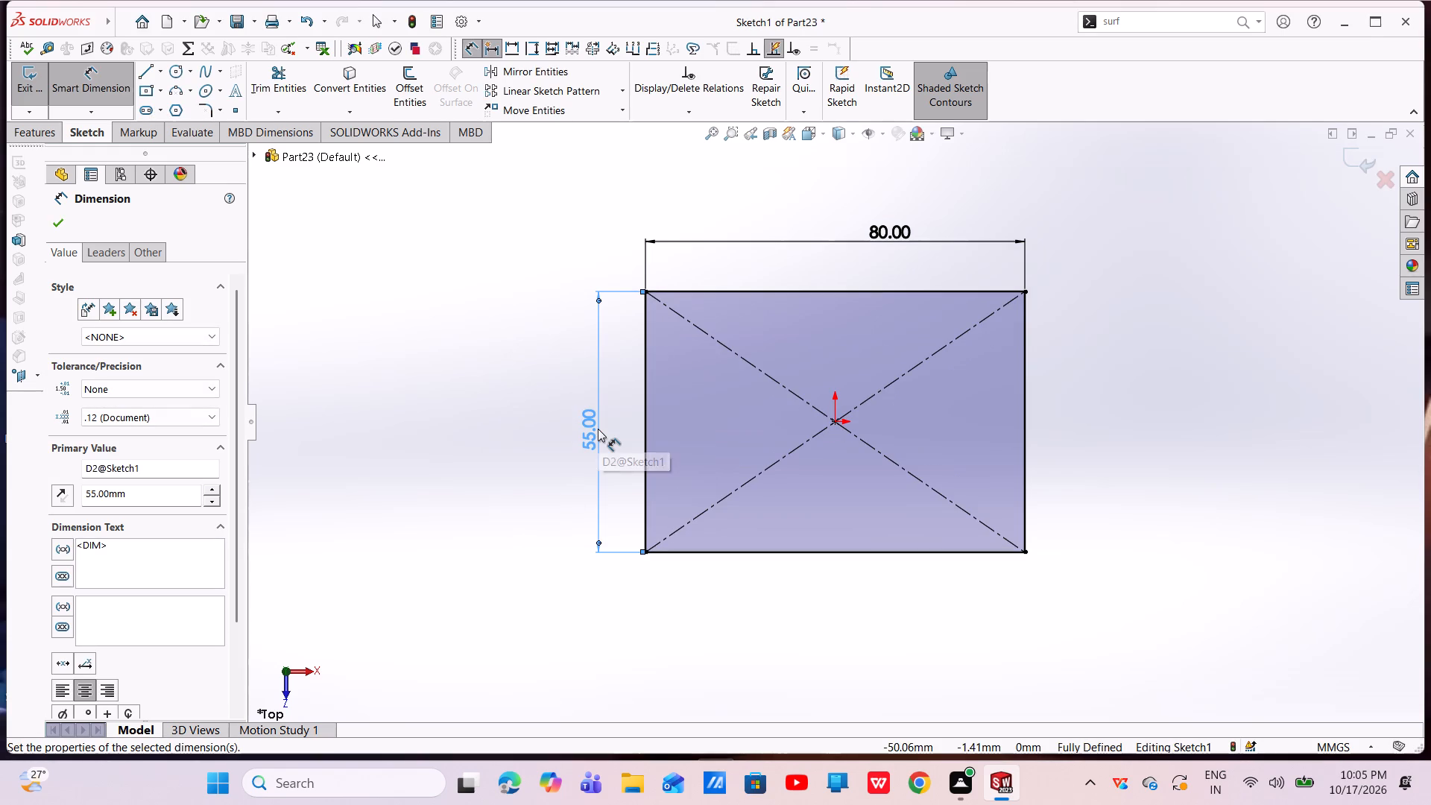
pyautogui.click(58, 230)
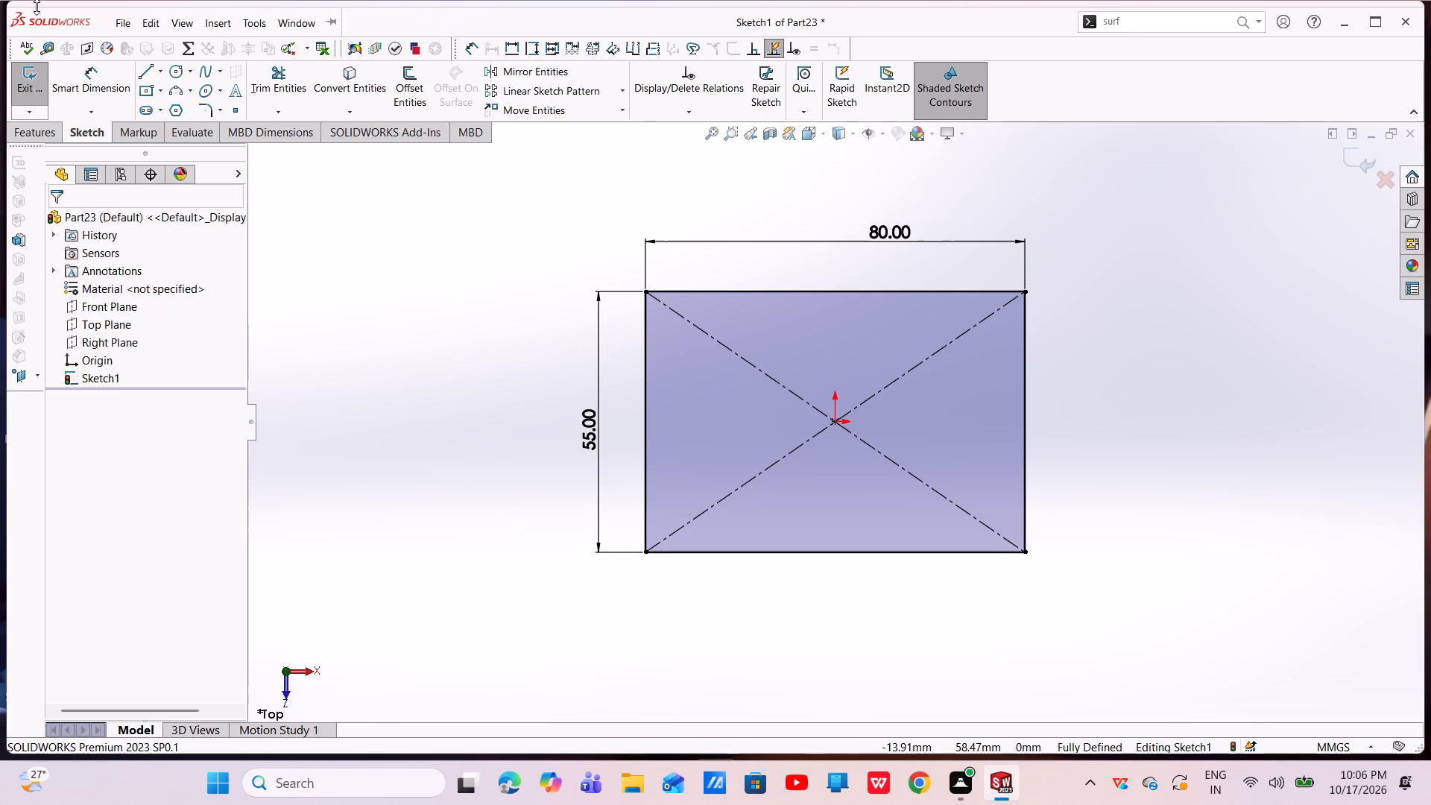
# Extrude the rectangle as a blind boss 6 mm deep with a 10-degree inward draft.
pyautogui.click(34, 153)
pyautogui.click(39, 134)
pyautogui.click(28, 86)
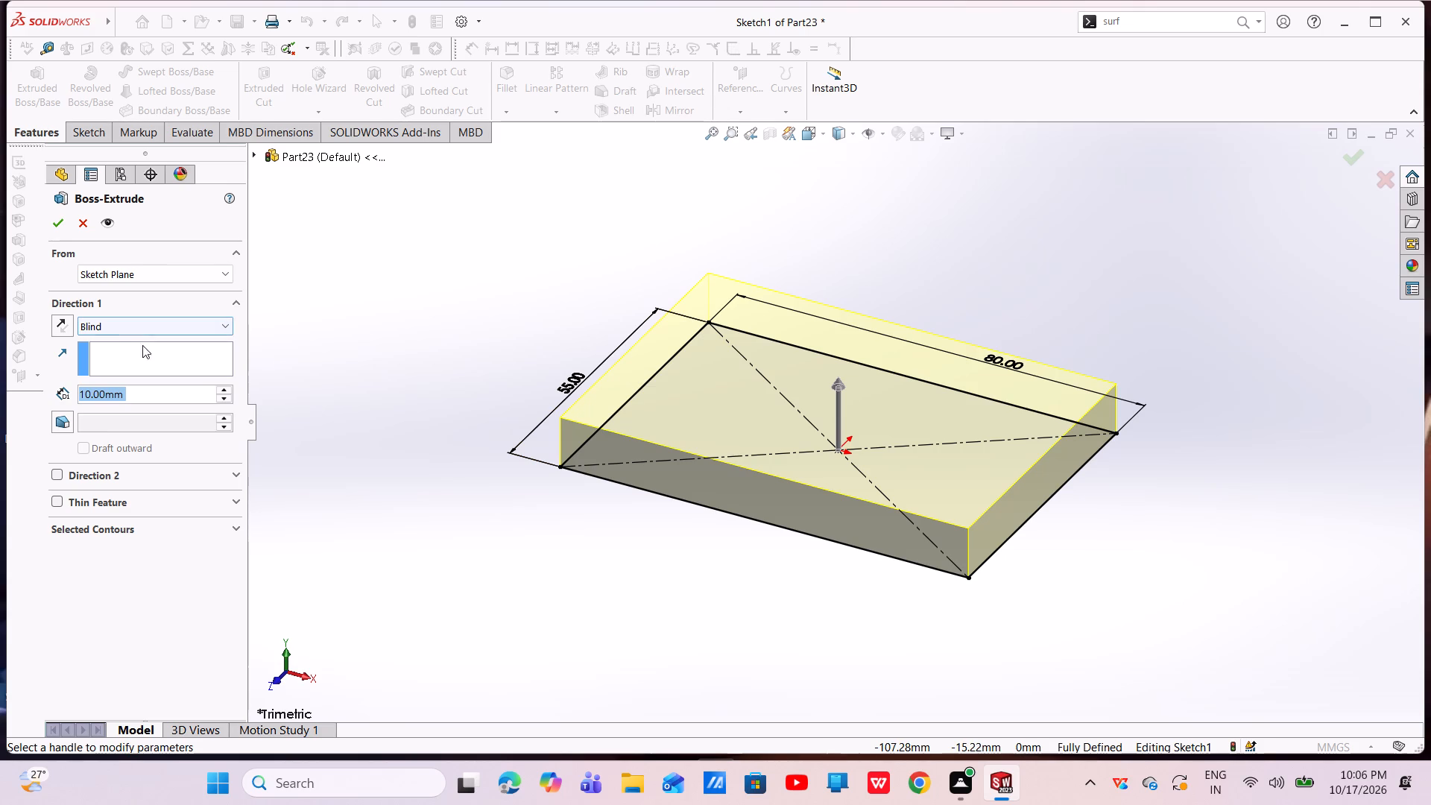
pyautogui.press('BackSpace')
pyautogui.press('6')
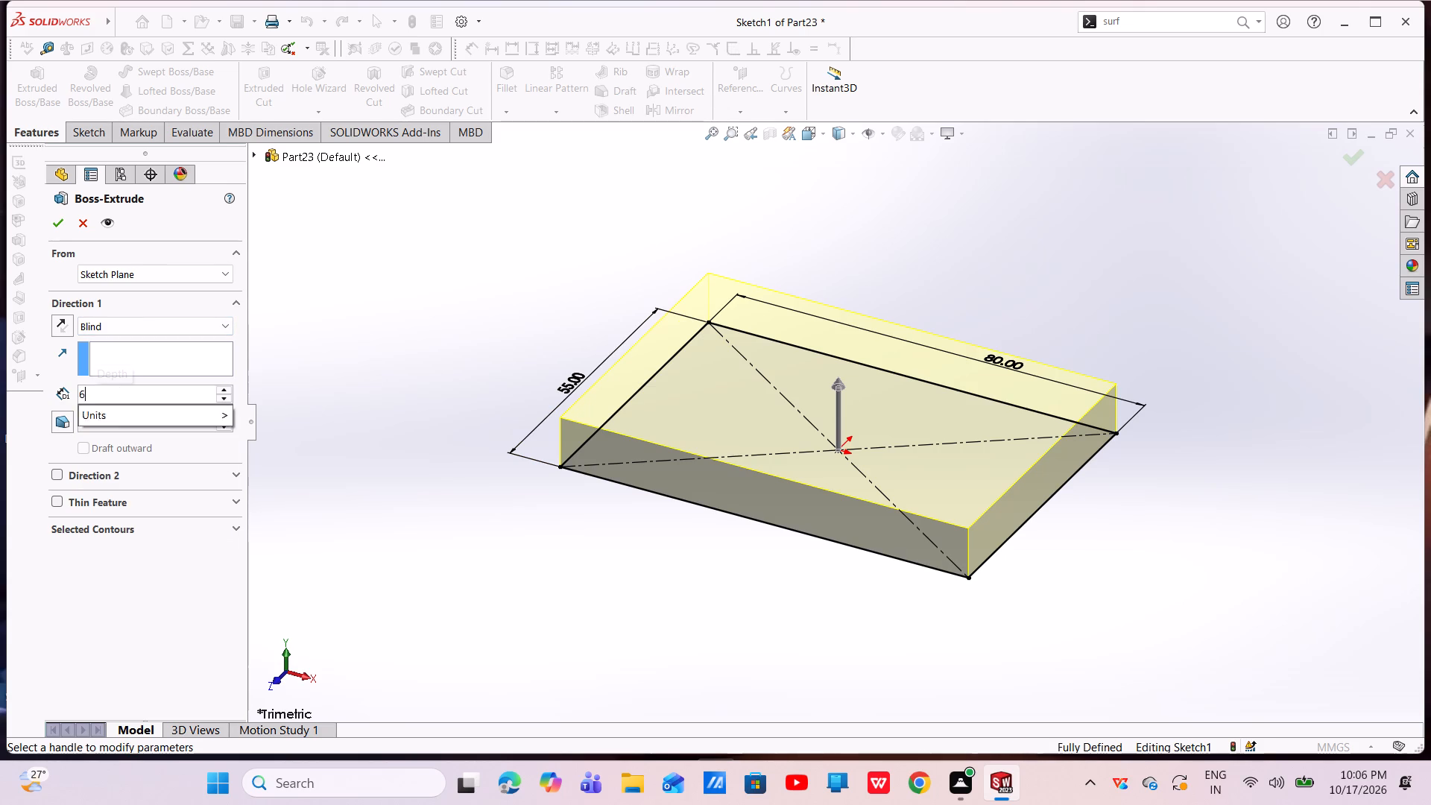
pyautogui.press('Return')
pyautogui.click(151, 414)
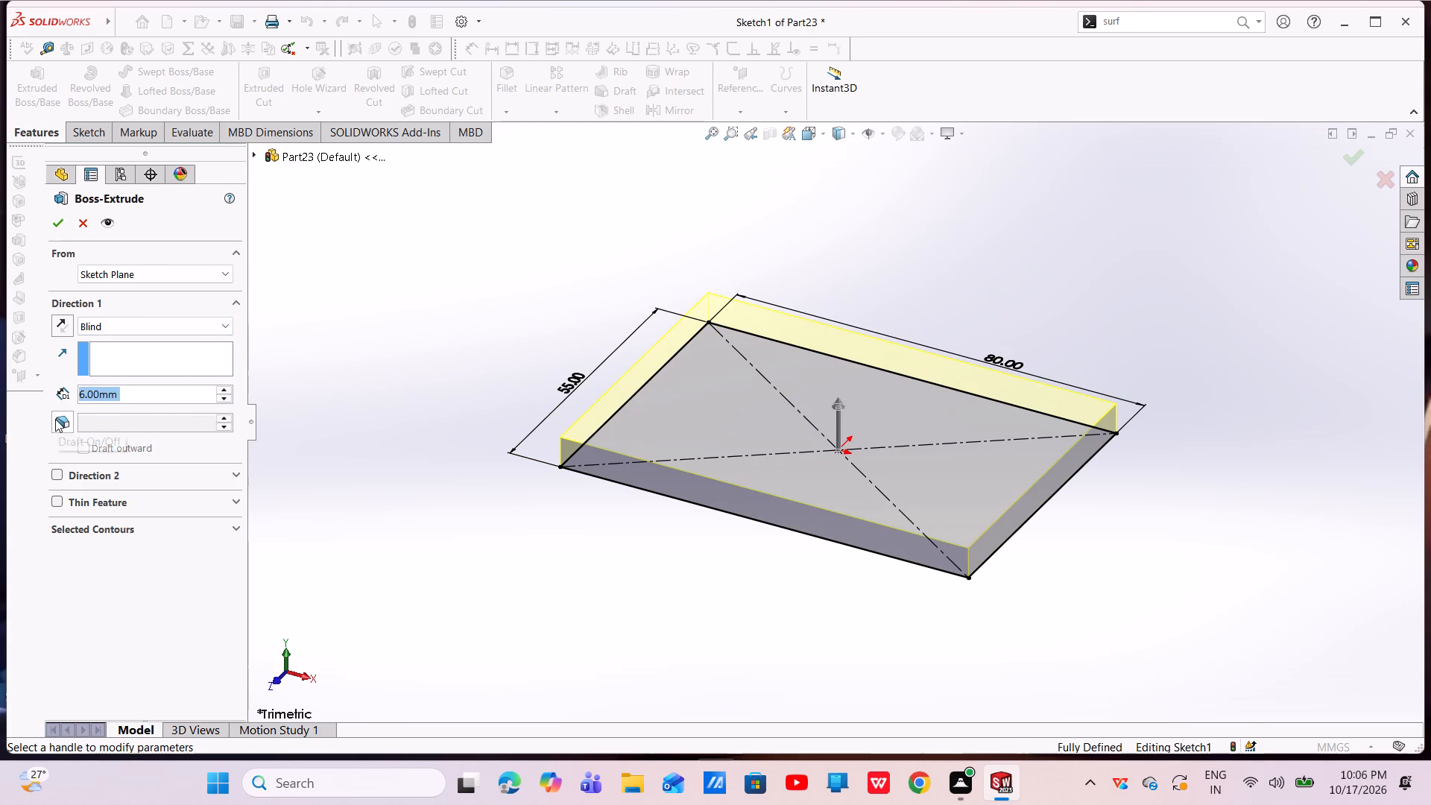
pyautogui.click(57, 419)
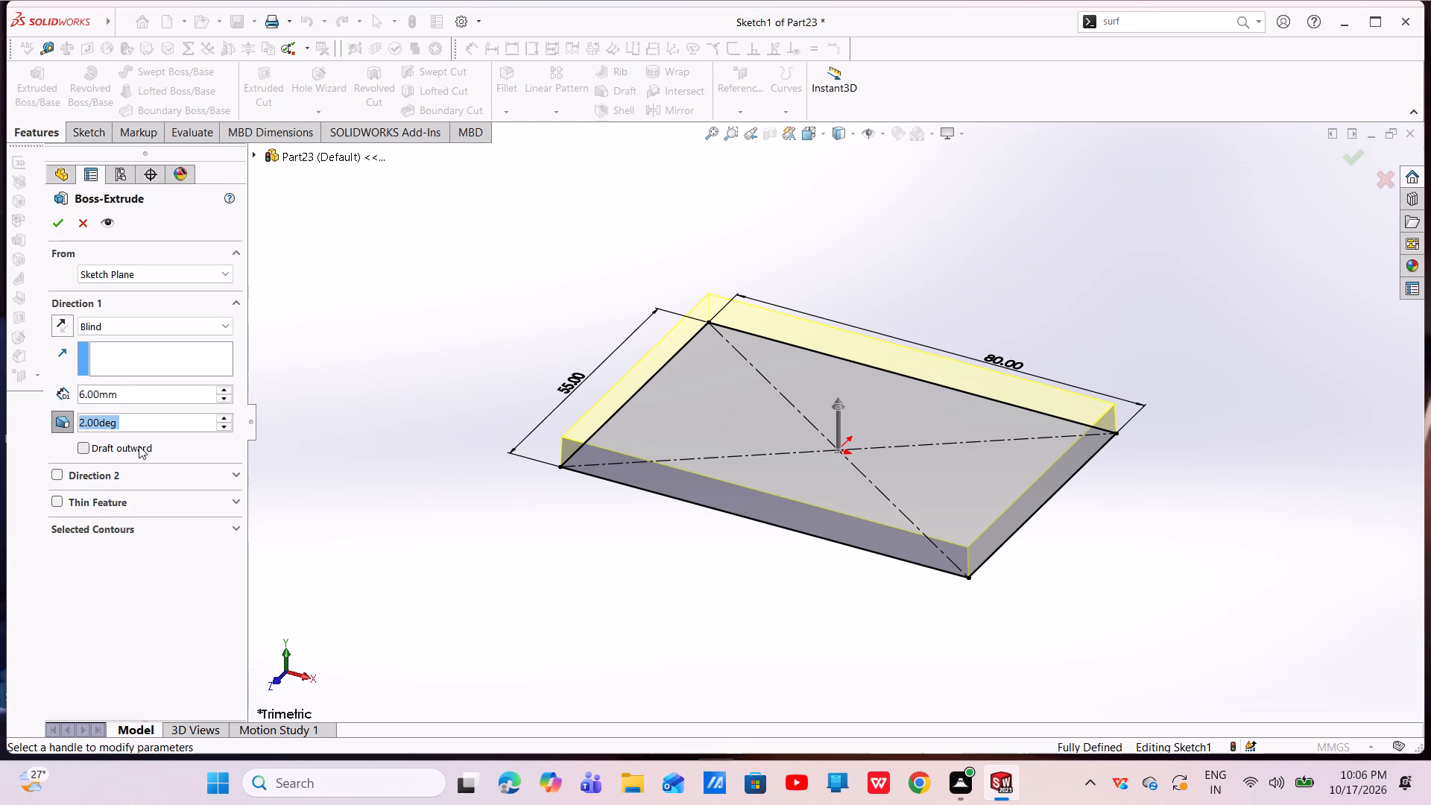
pyautogui.press('BackSpace')
pyautogui.write('10')
pyautogui.press('Return')
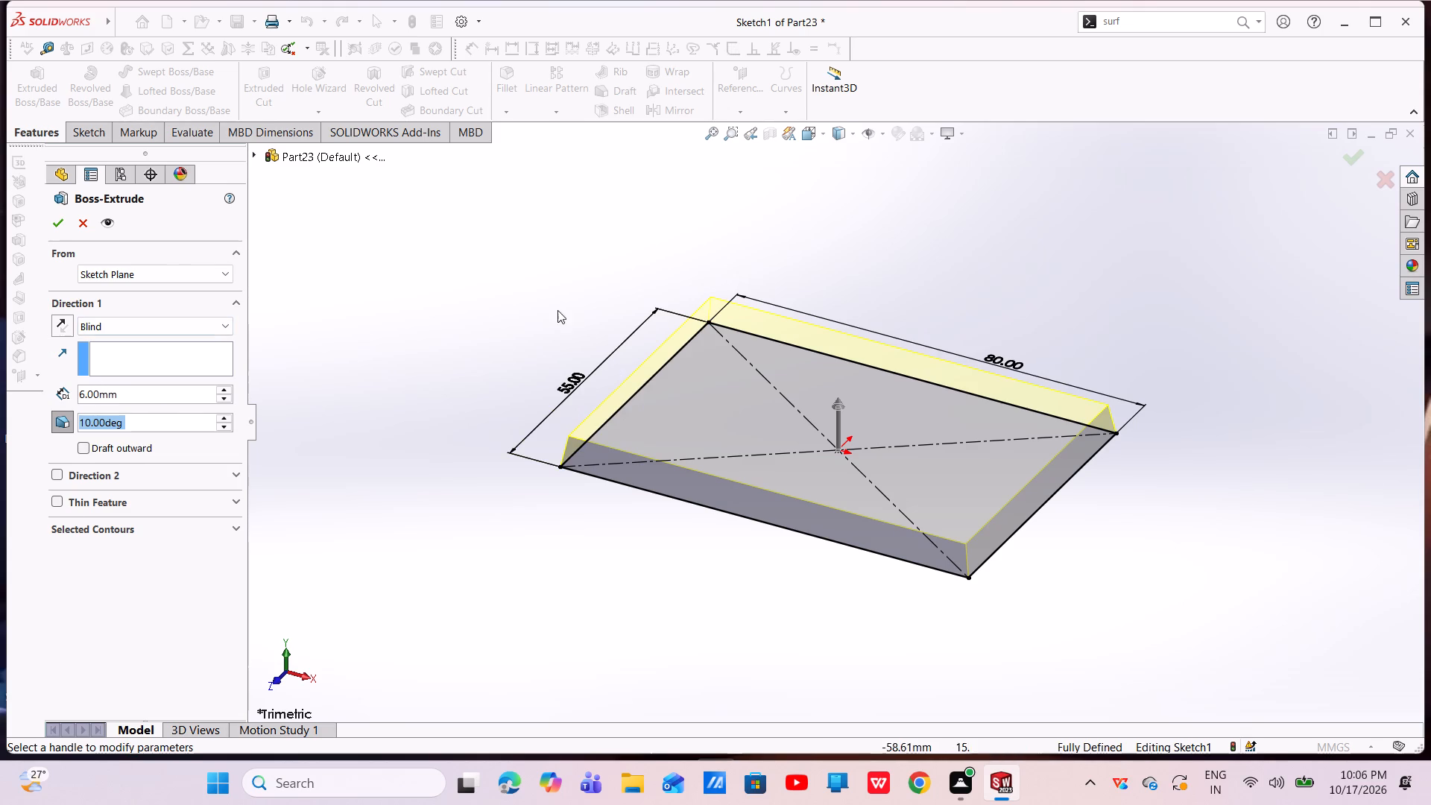
pyautogui.click(57, 221)
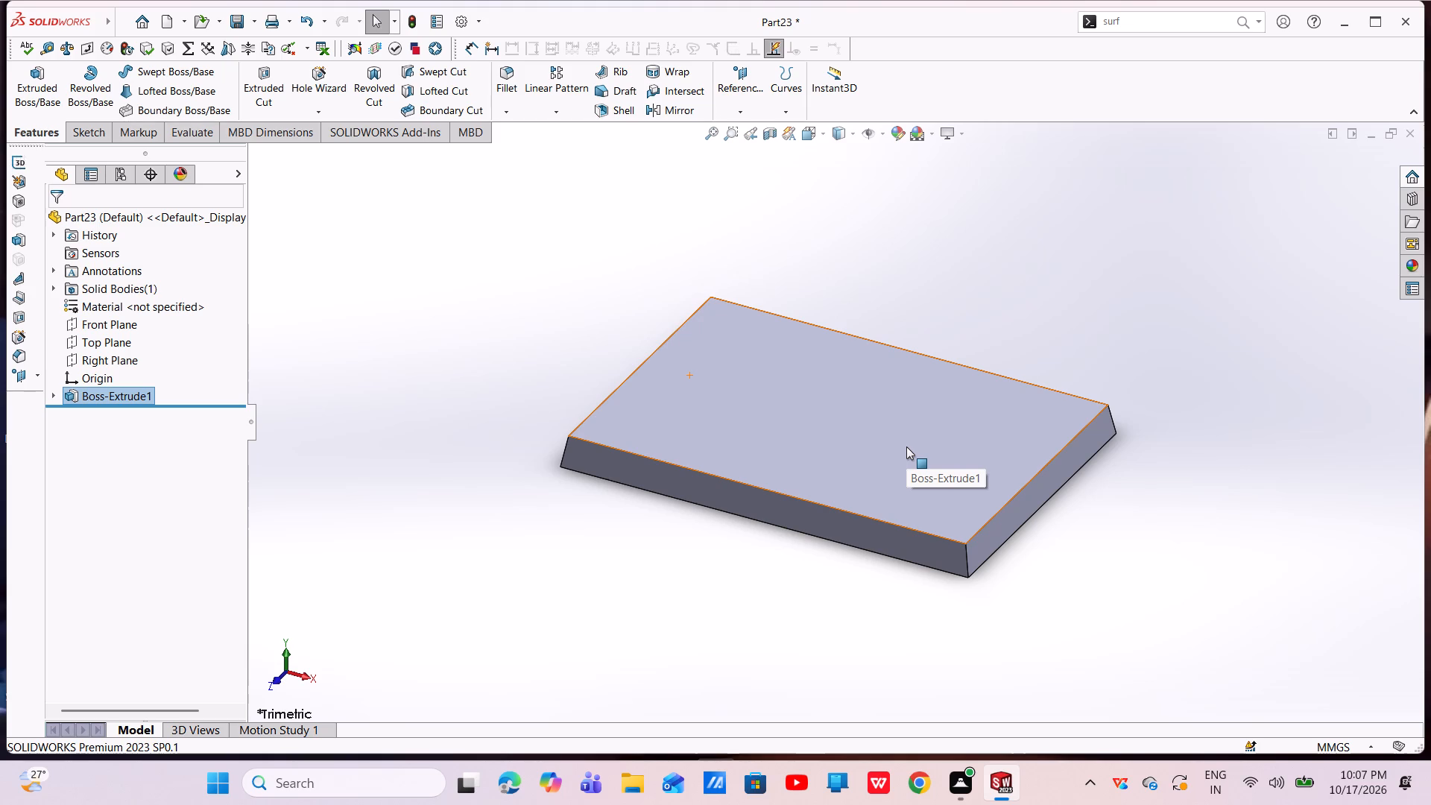
# On the plate's top face, sketch a center rectangle about 41 by 31 mm, centred about 8 mm from the origin along X and level with it.
pyautogui.click(899, 448)
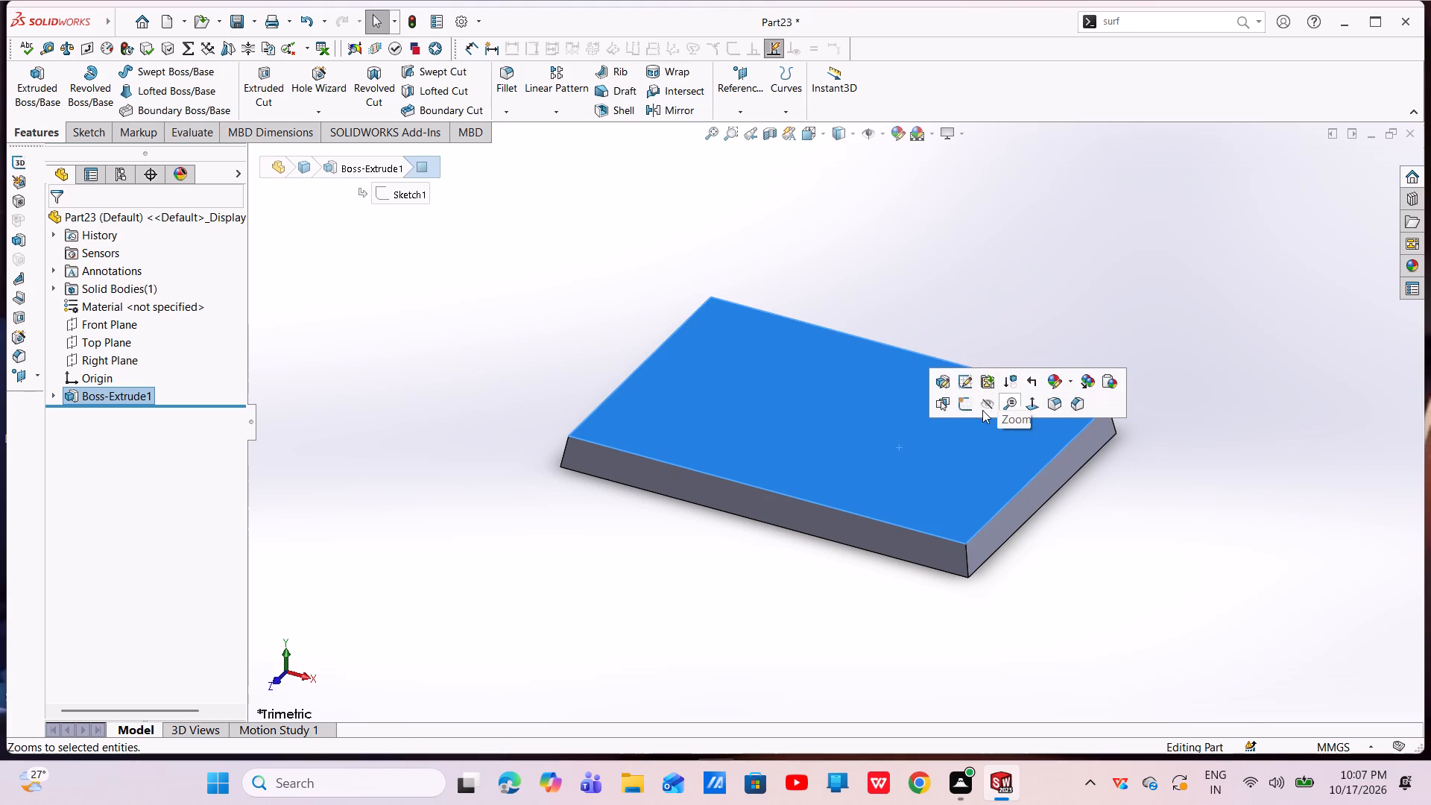
pyautogui.click(969, 404)
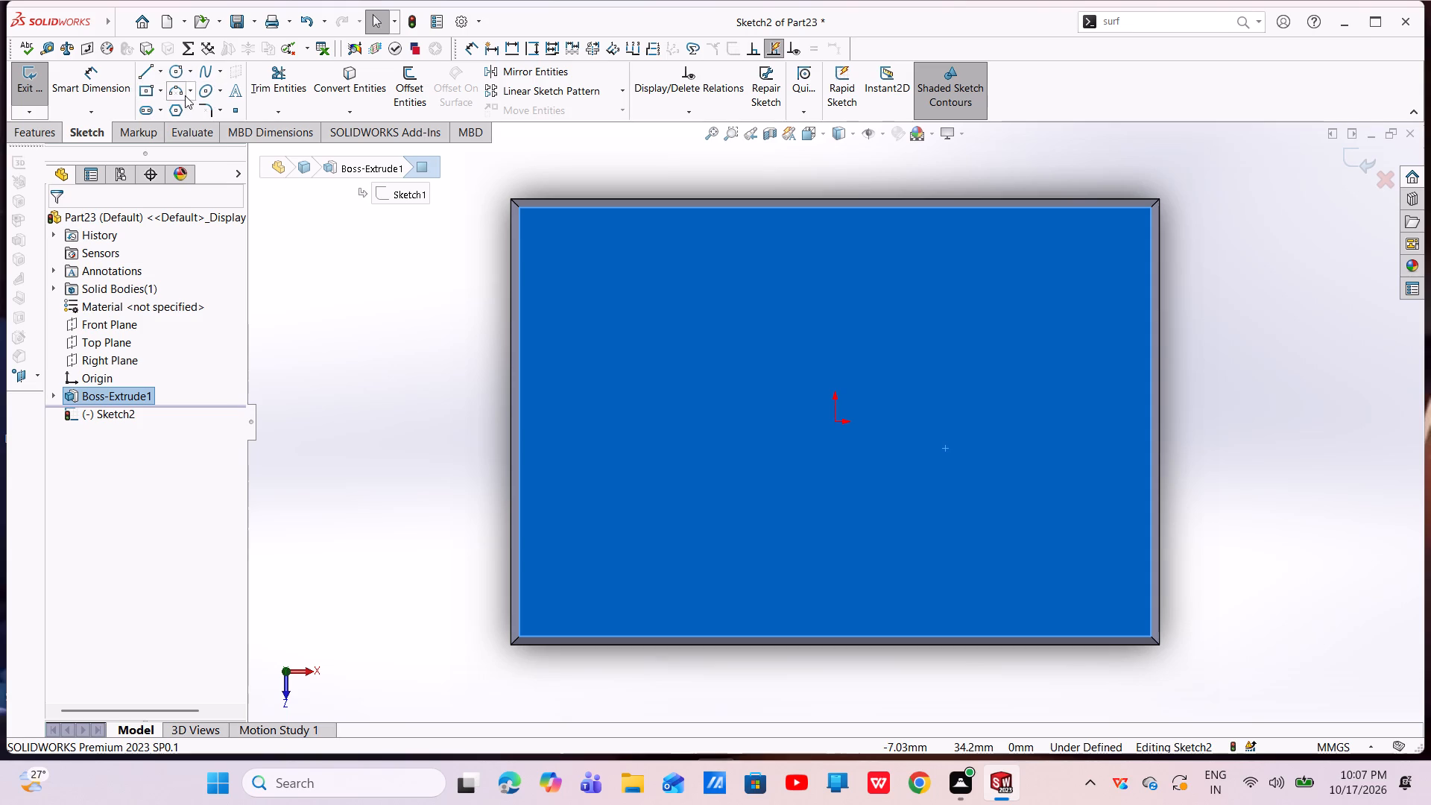
pyautogui.click(145, 89)
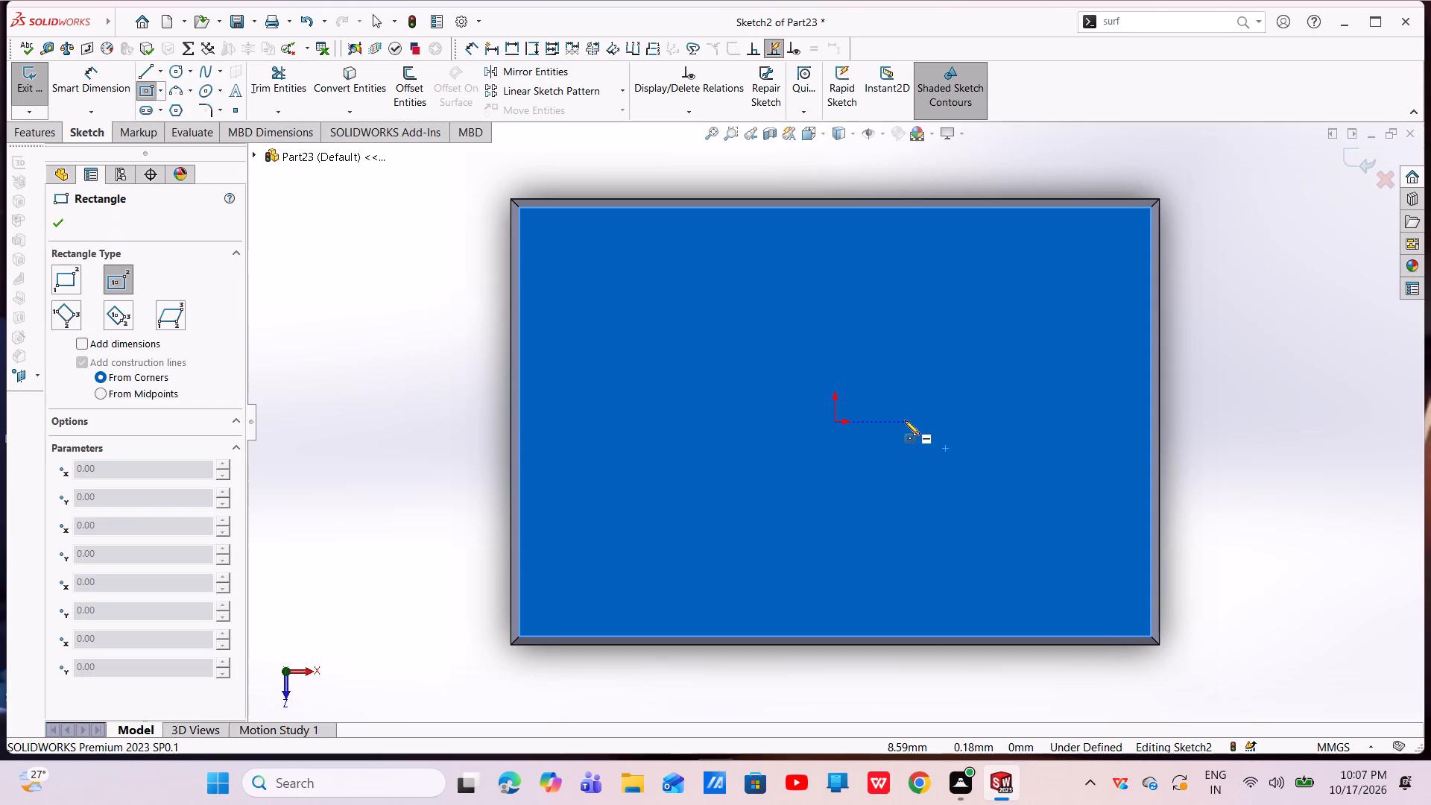
pyautogui.click(903, 421)
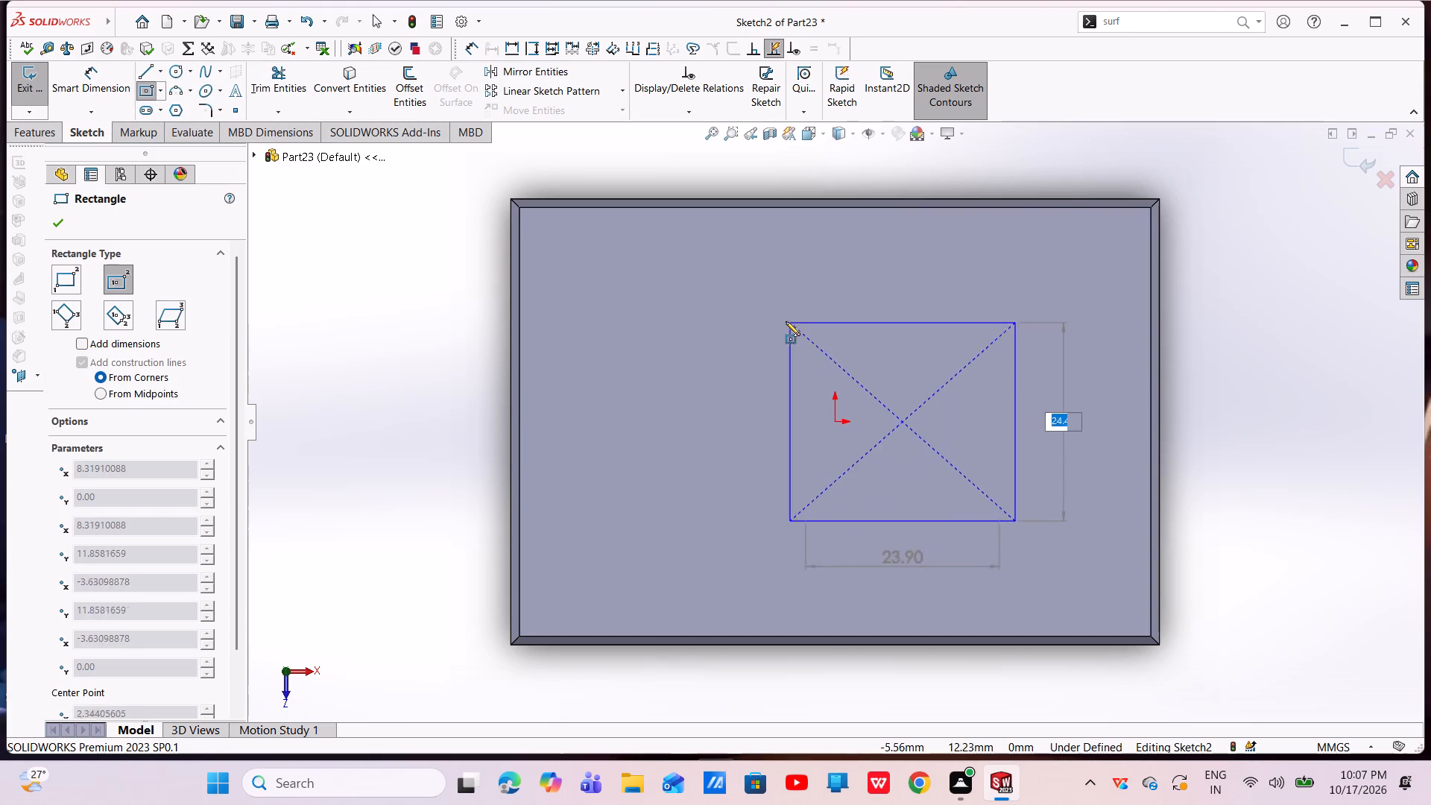
pyautogui.click(736, 297)
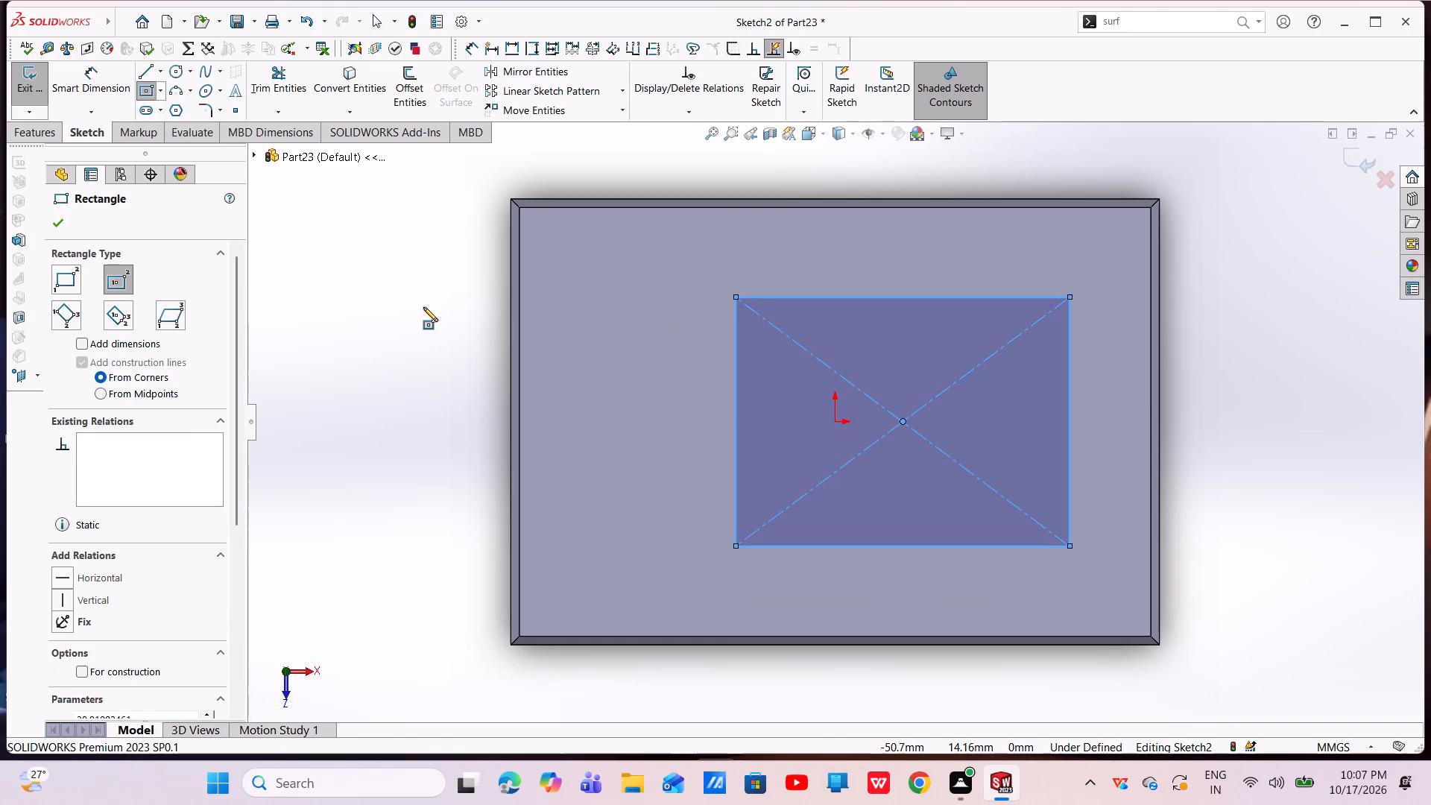
pyautogui.click(51, 229)
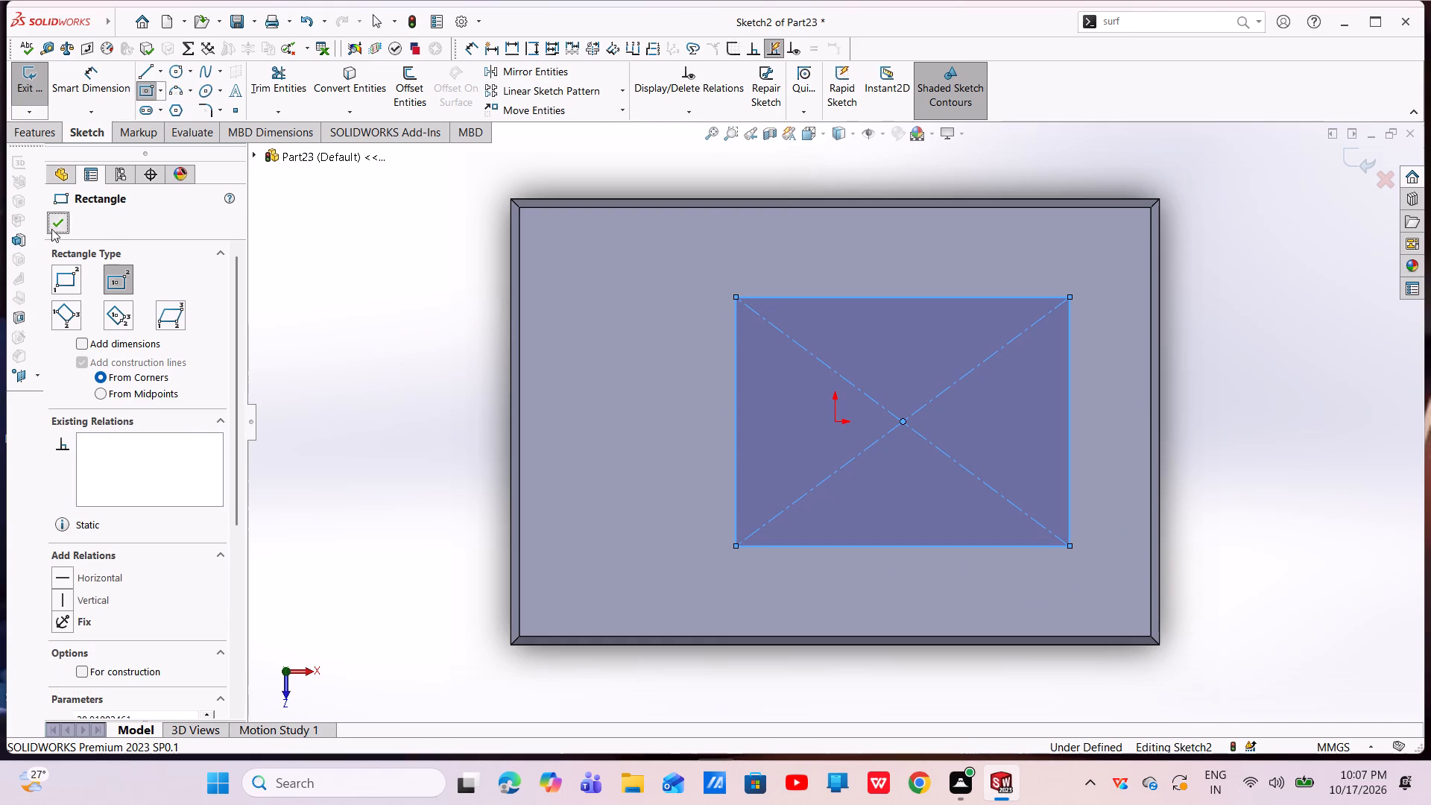
pyautogui.press('Escape')
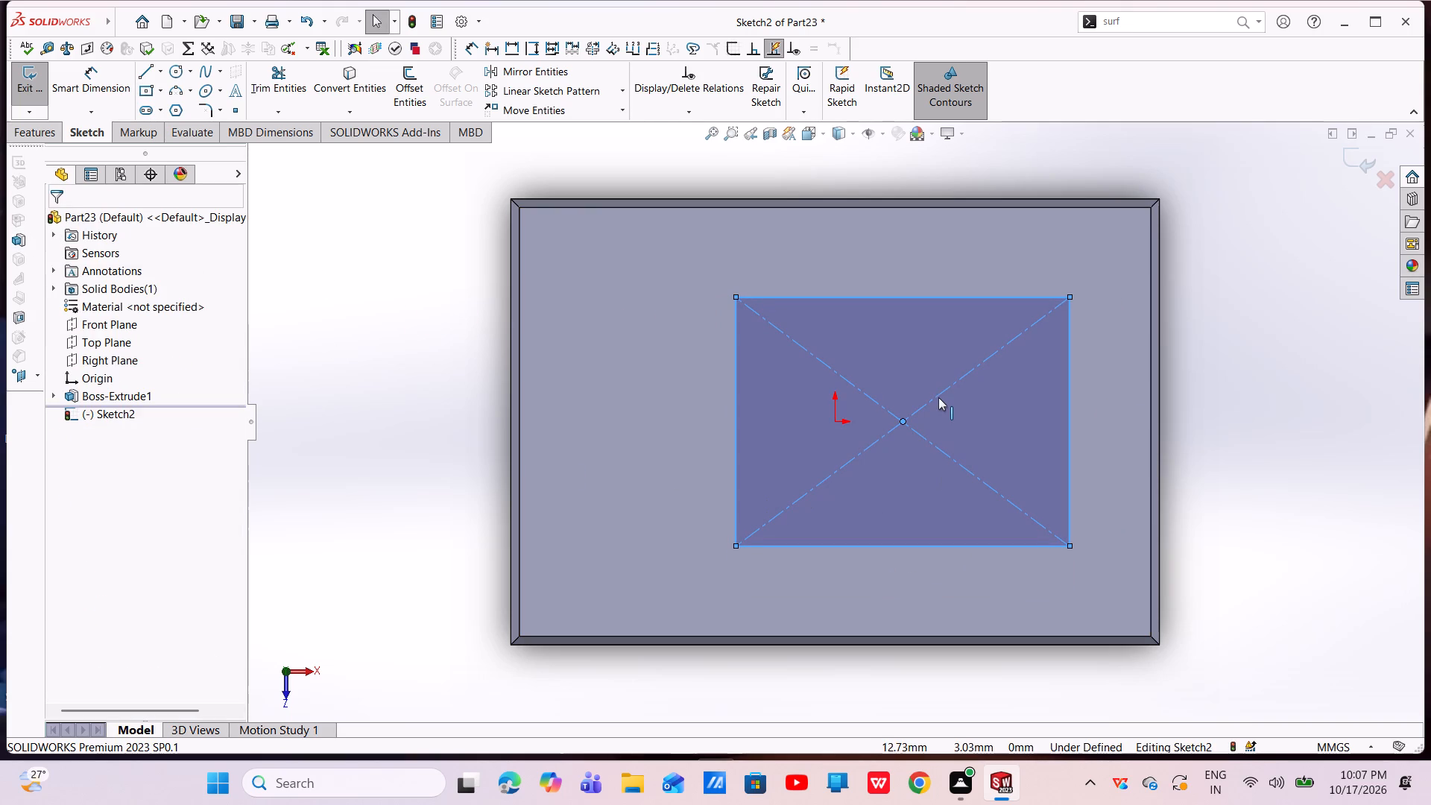
# Convert all four sides of the new rectangle on the top face to construction lines.
pyautogui.click(938, 299)
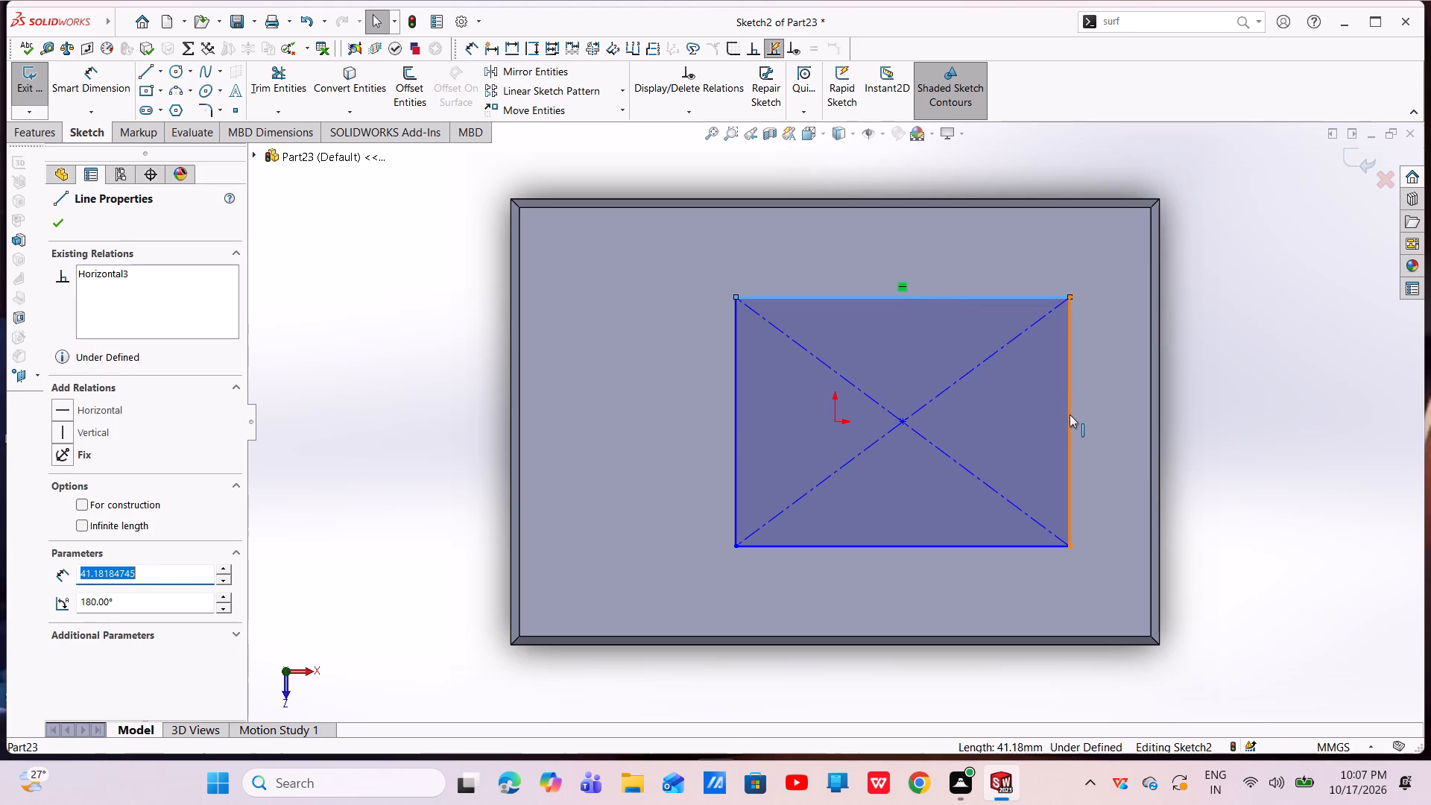
pyautogui.keyDown('ctrl'); pyautogui.click(1070, 414); pyautogui.keyUp('ctrl')
pyautogui.keyDown('ctrl'); pyautogui.click(926, 546); pyautogui.keyUp('ctrl')
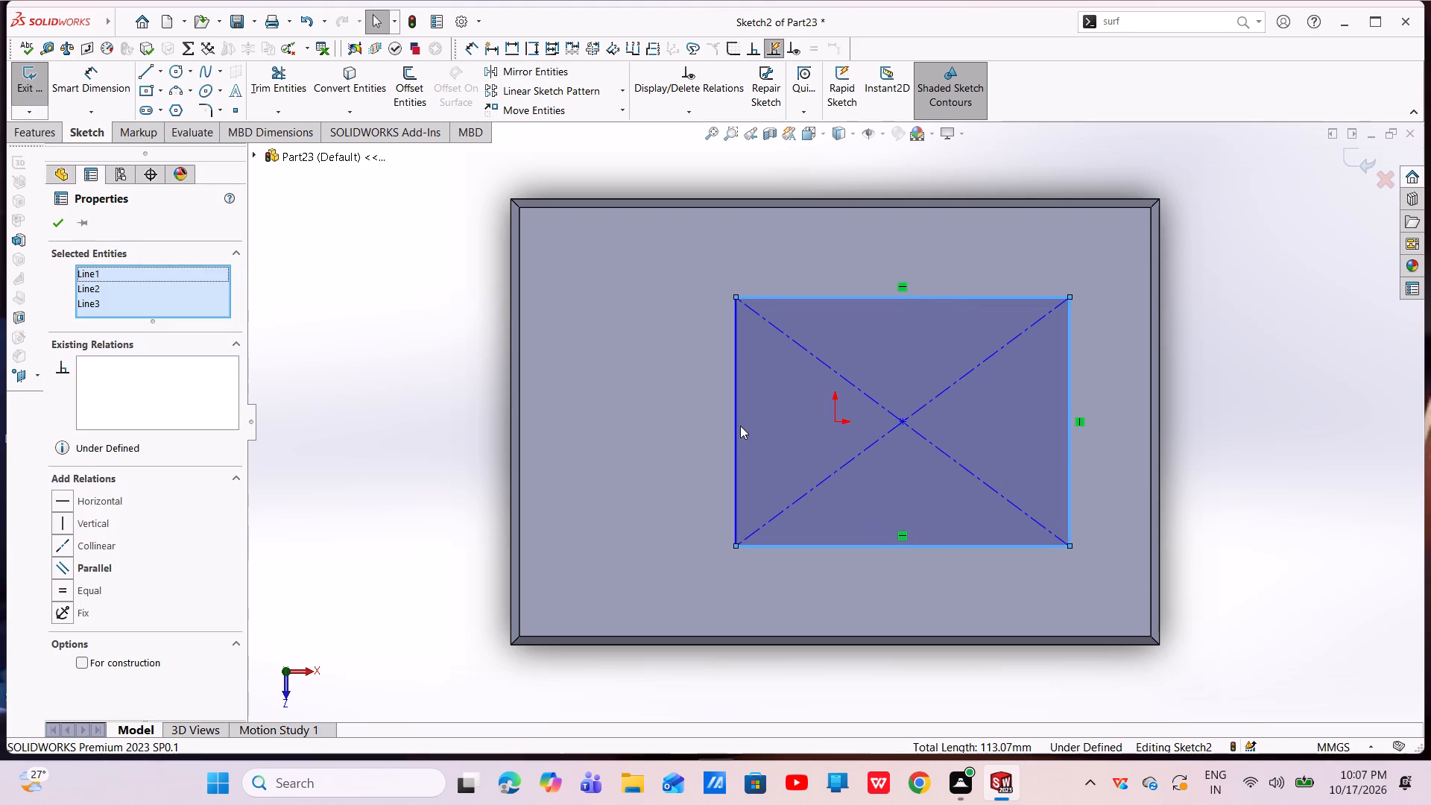
pyautogui.keyDown('ctrl'); pyautogui.click(734, 412); pyautogui.keyUp('ctrl')
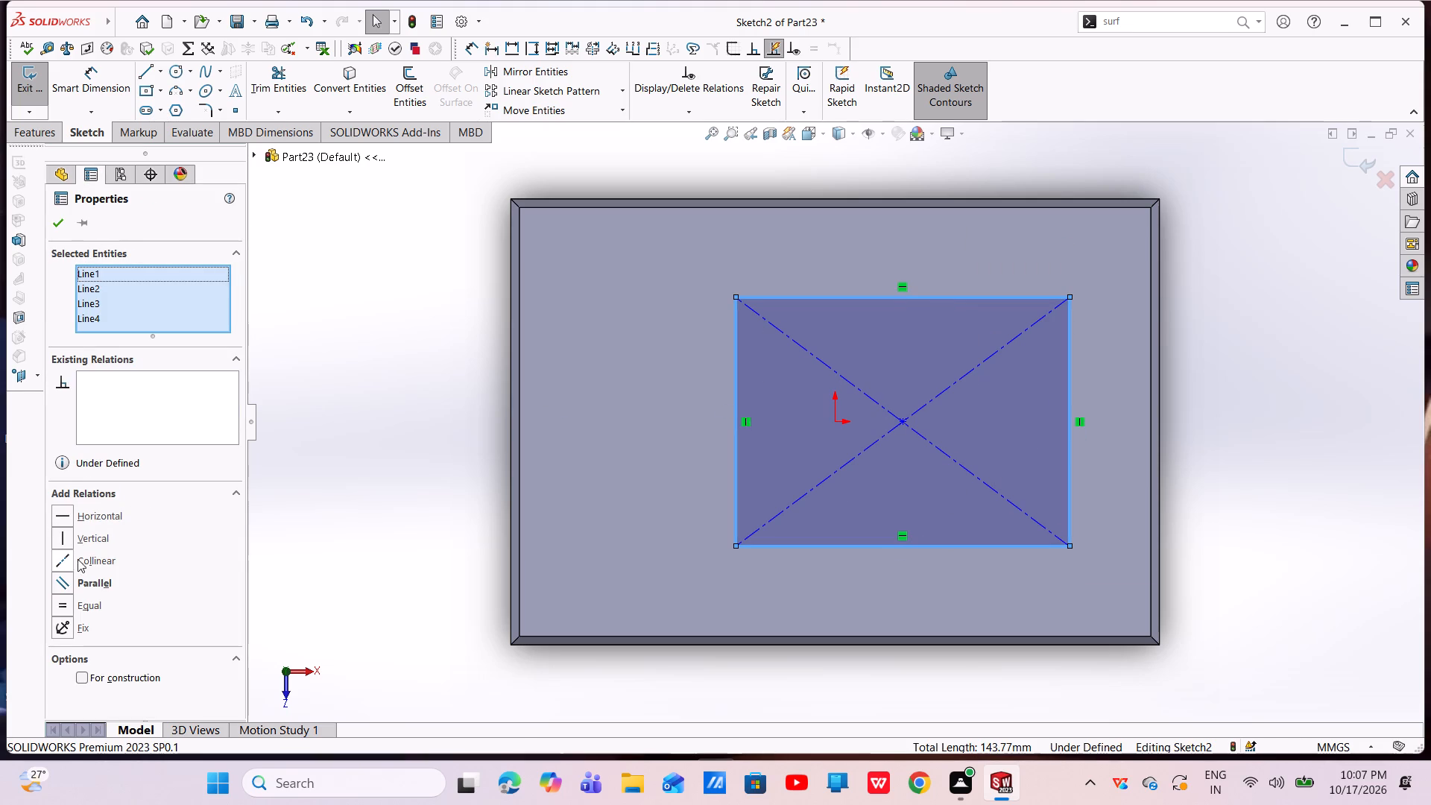
pyautogui.rightClick(762, 490)
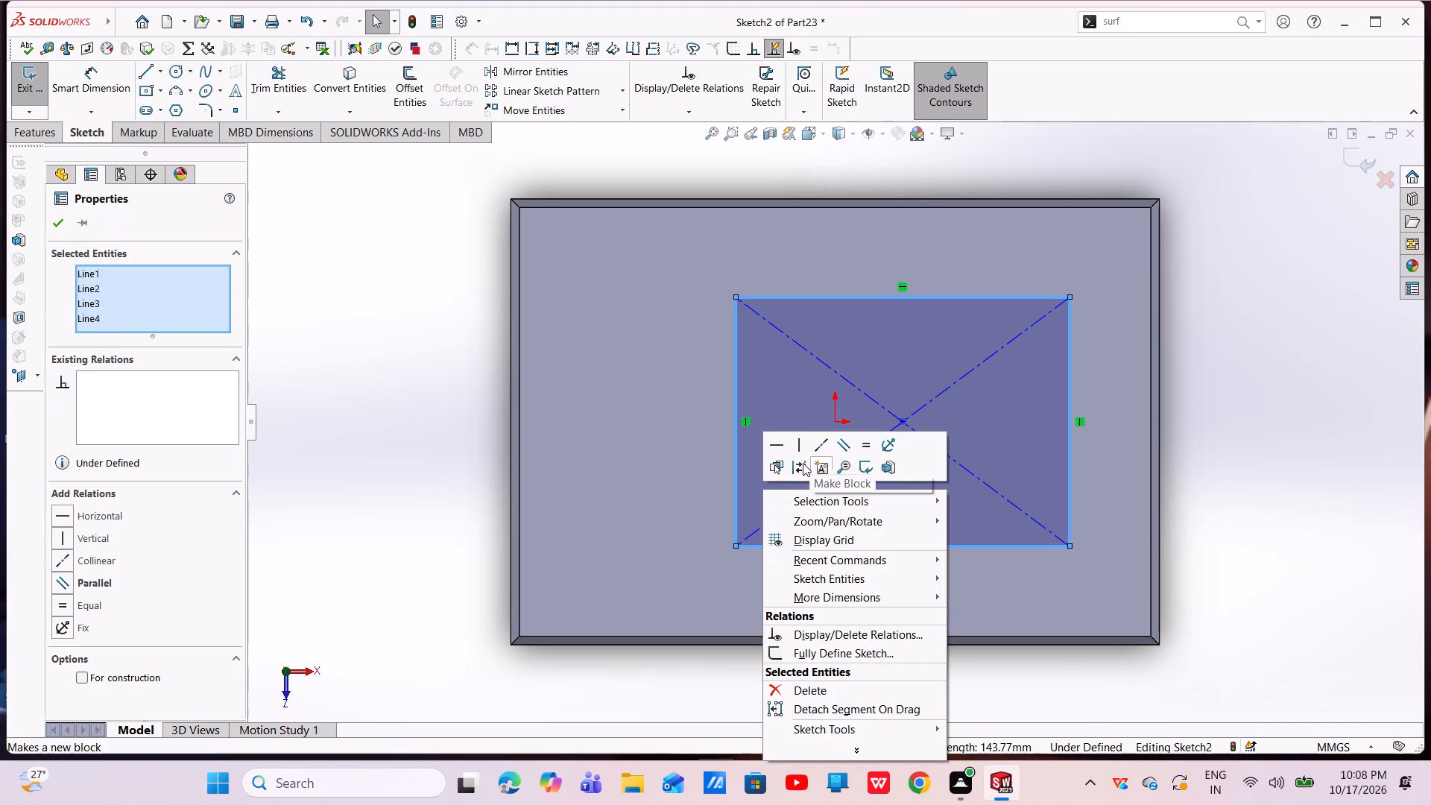
pyautogui.click(798, 465)
pyautogui.press('Escape')
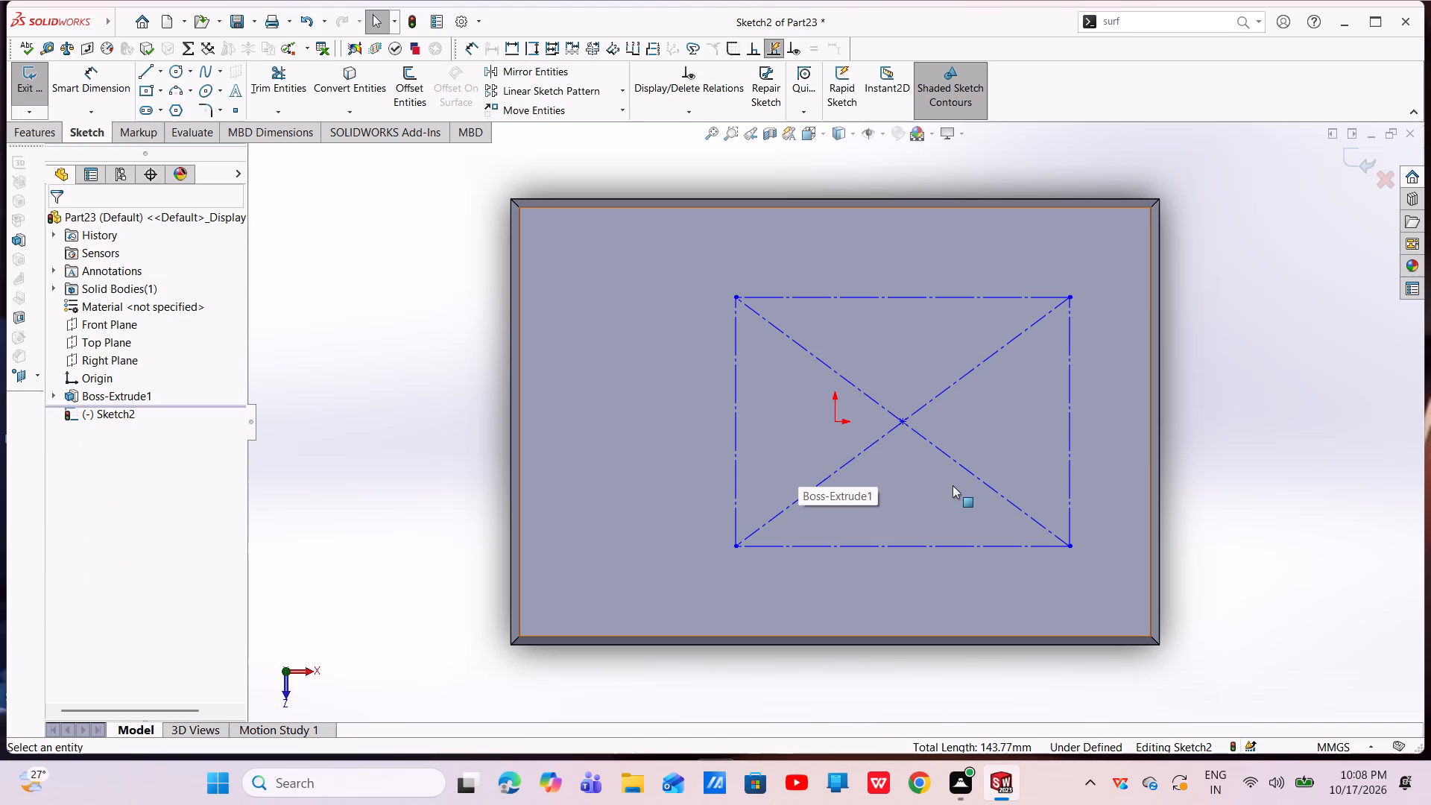
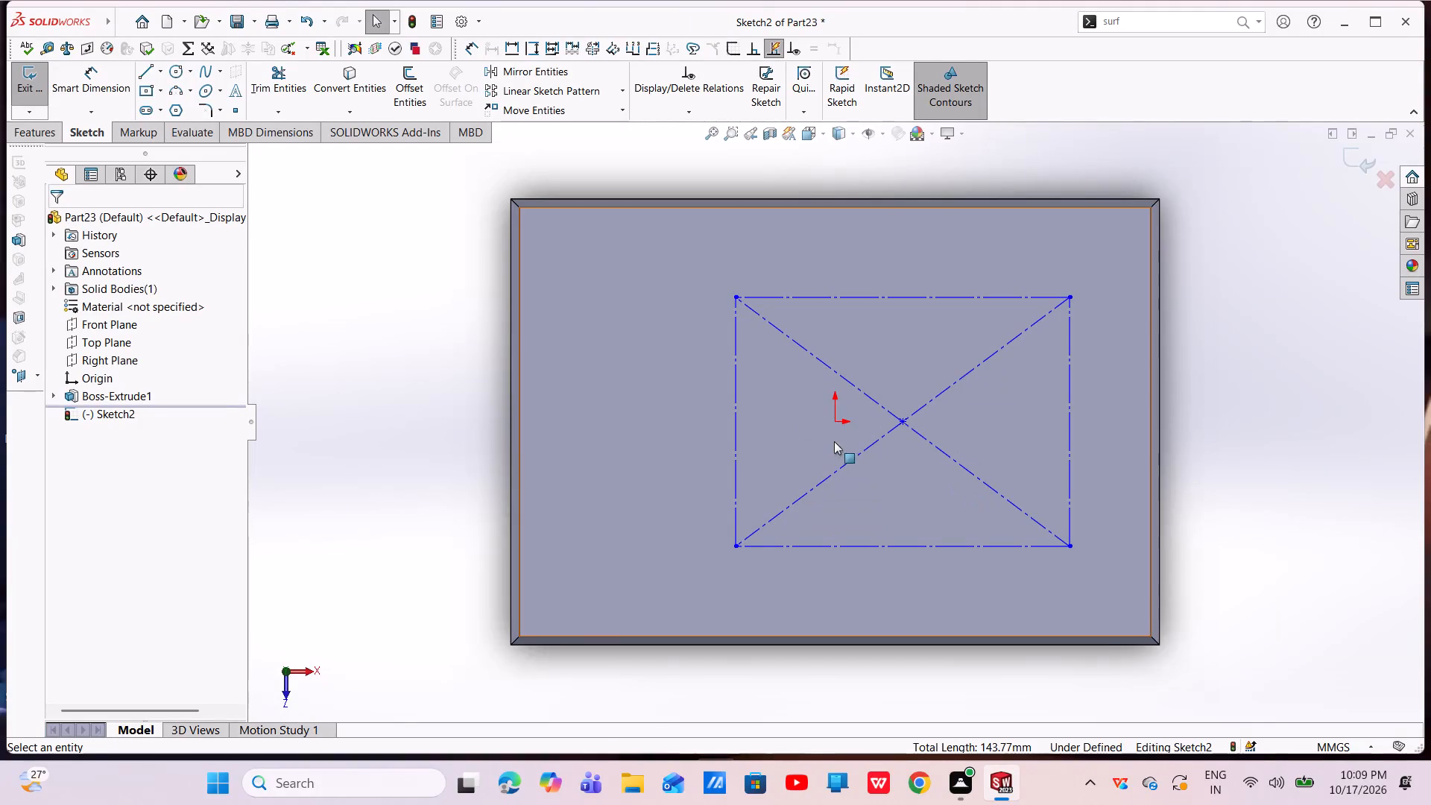
# Dimension the construction rectangle's horizontal side to 55 mm and its vertical side to 40 mm.
pyautogui.click(79, 95)
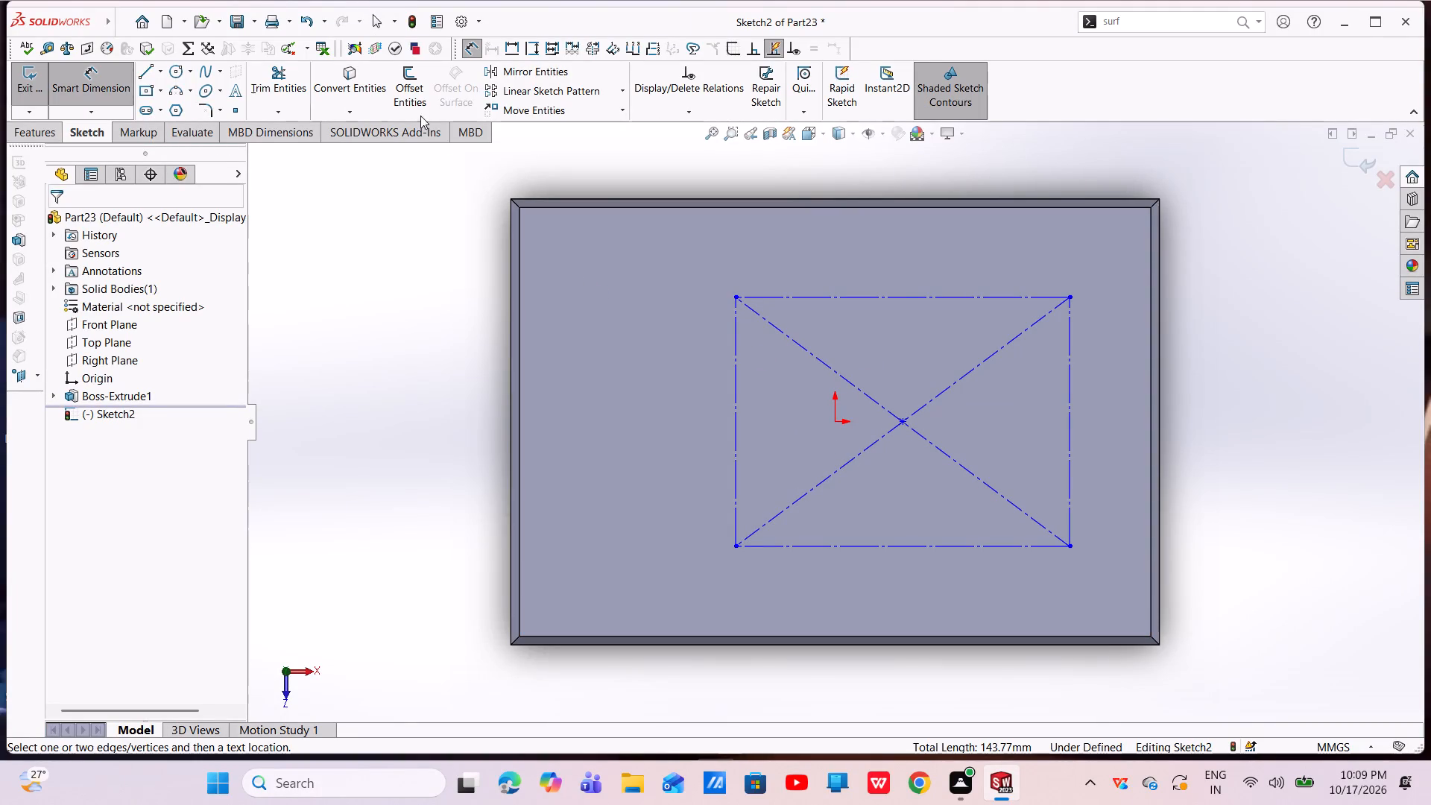
pyautogui.click(906, 293)
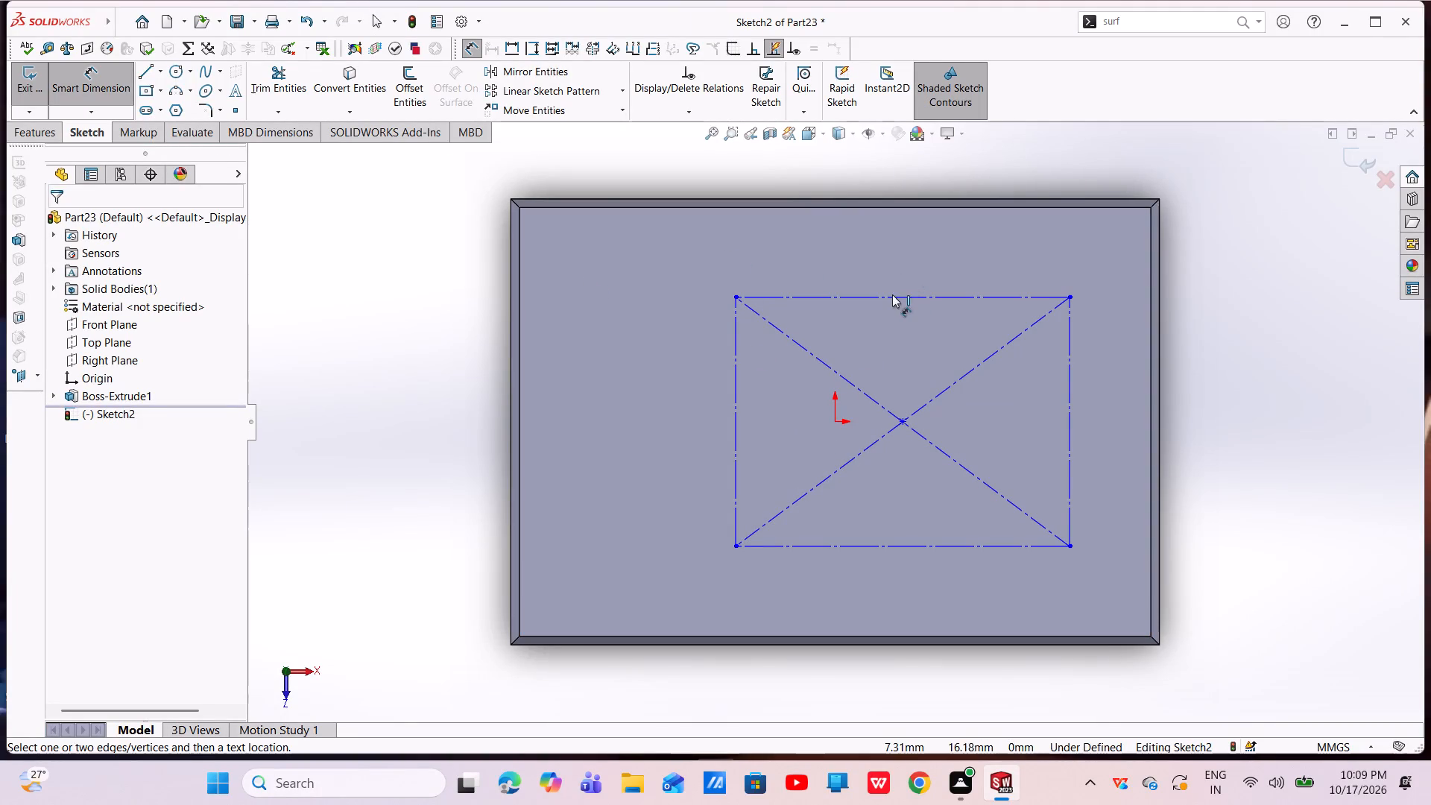
pyautogui.click(892, 292)
pyautogui.click(888, 298)
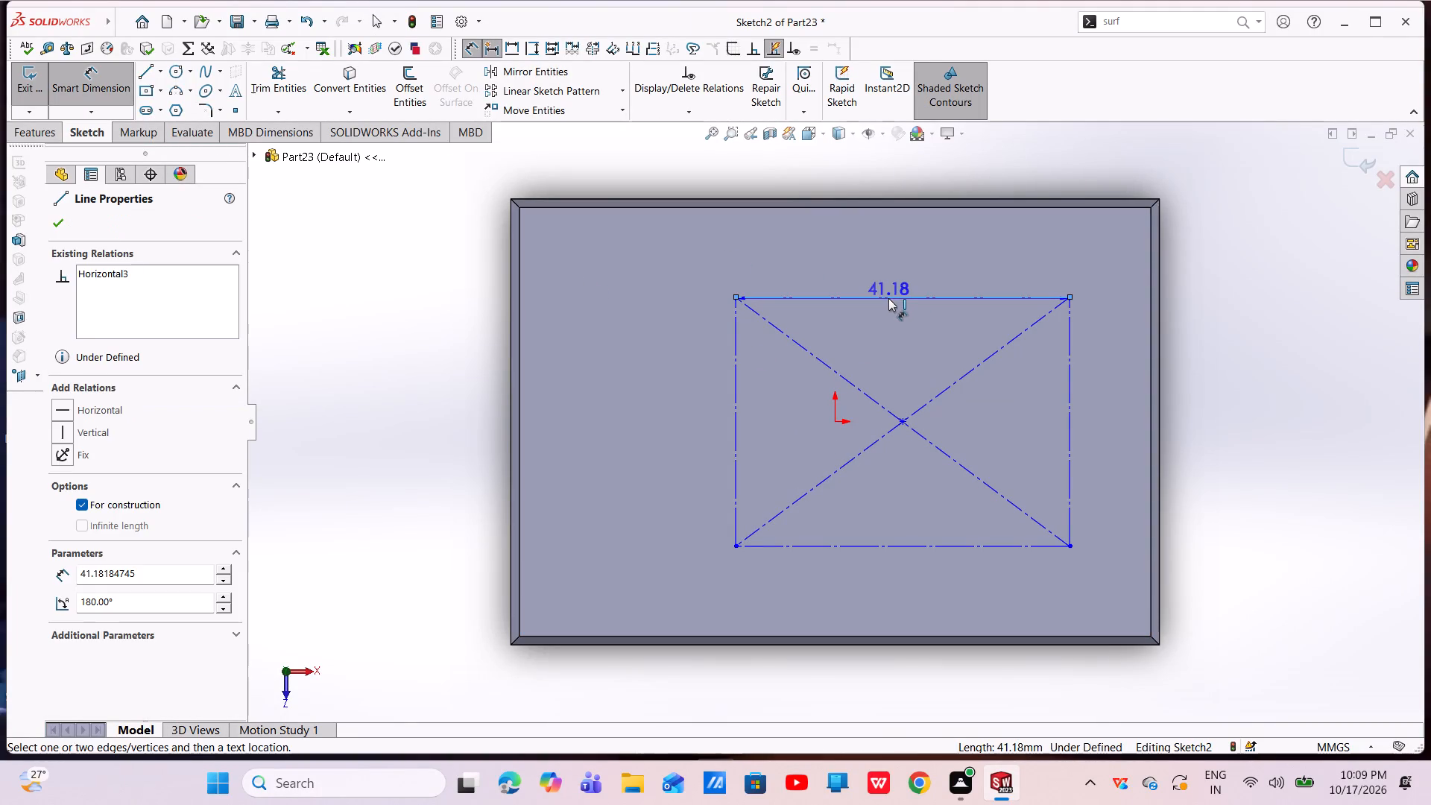
pyautogui.click(891, 268)
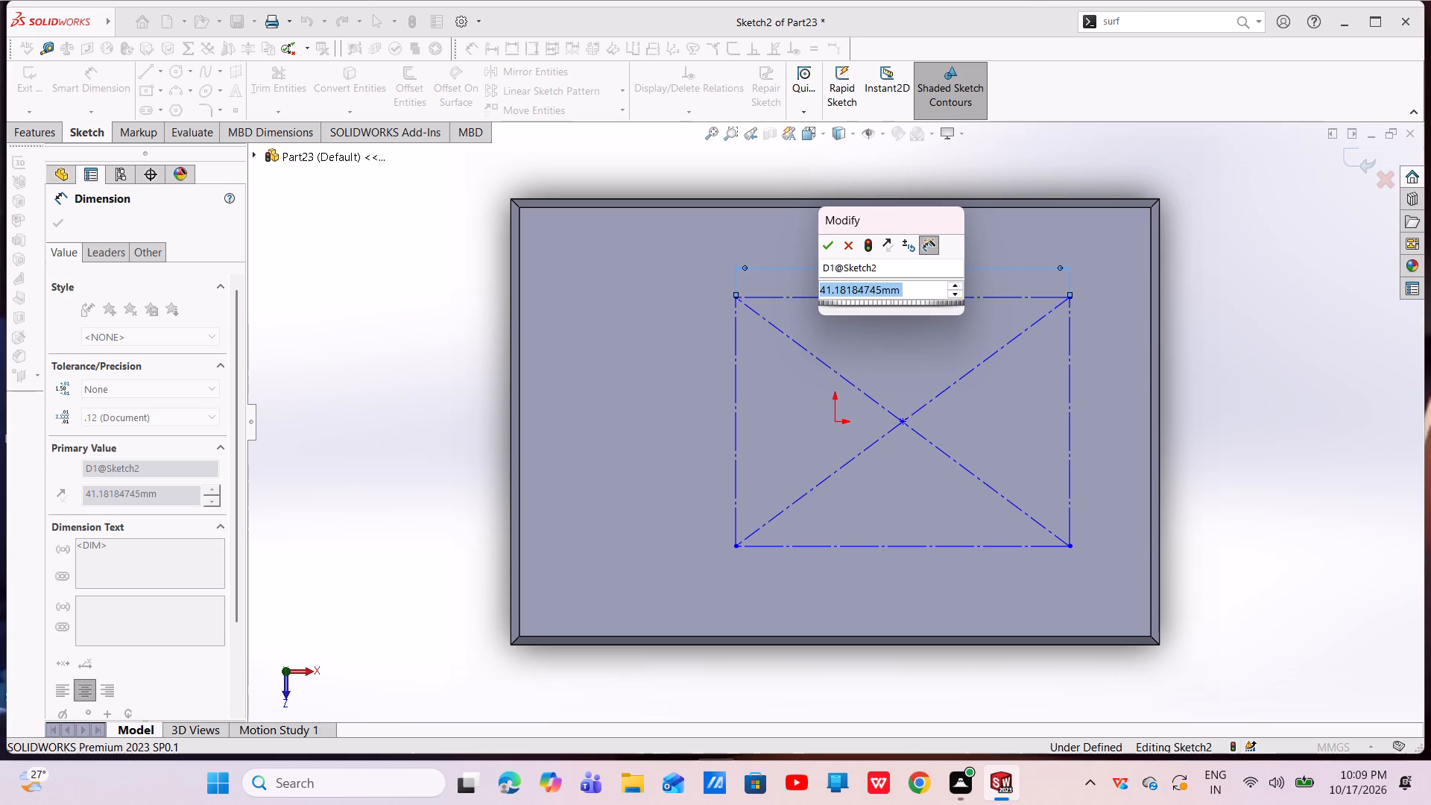
pyautogui.press('BackSpace')
pyautogui.write('55')
pyautogui.press('Return')
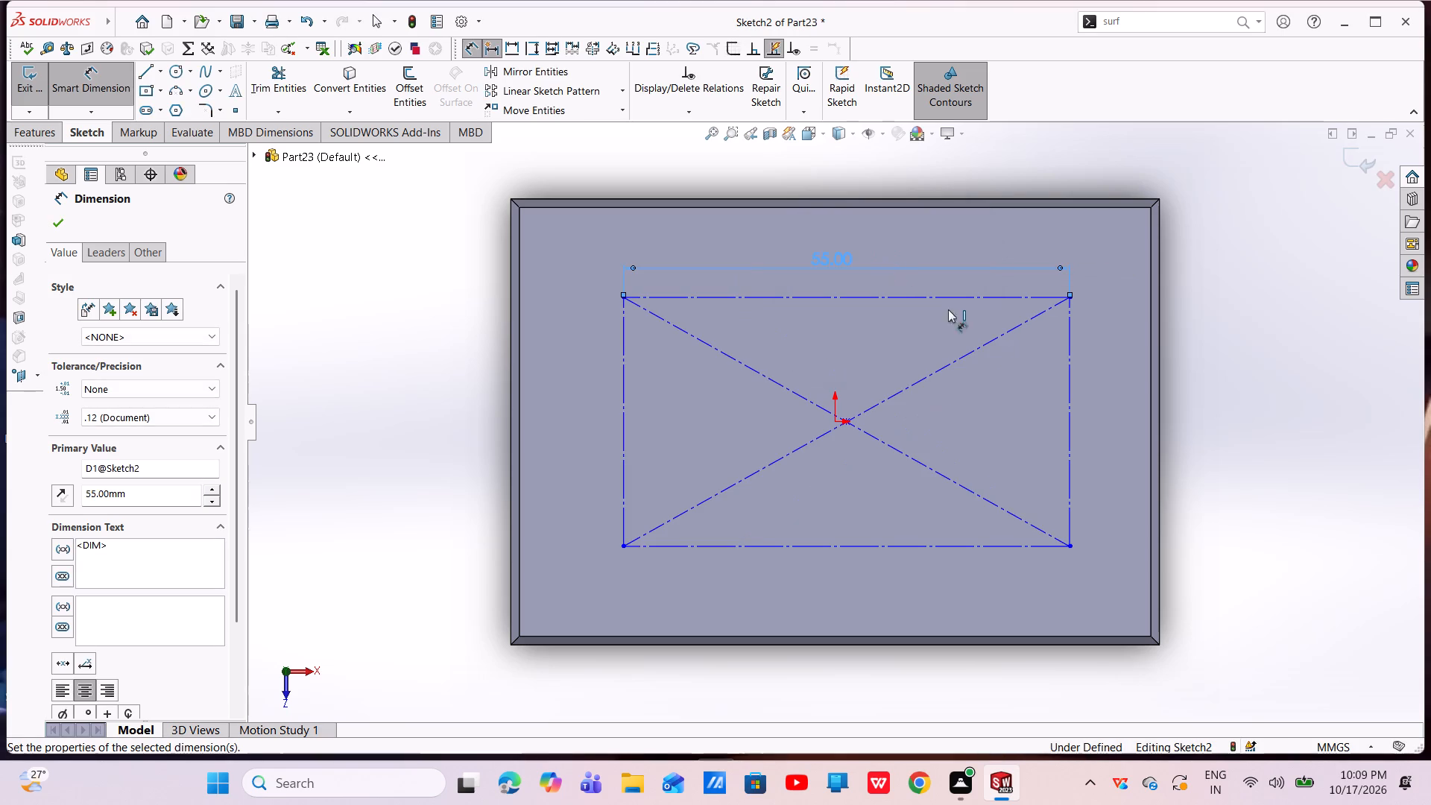
pyautogui.click(1070, 394)
pyautogui.click(1134, 405)
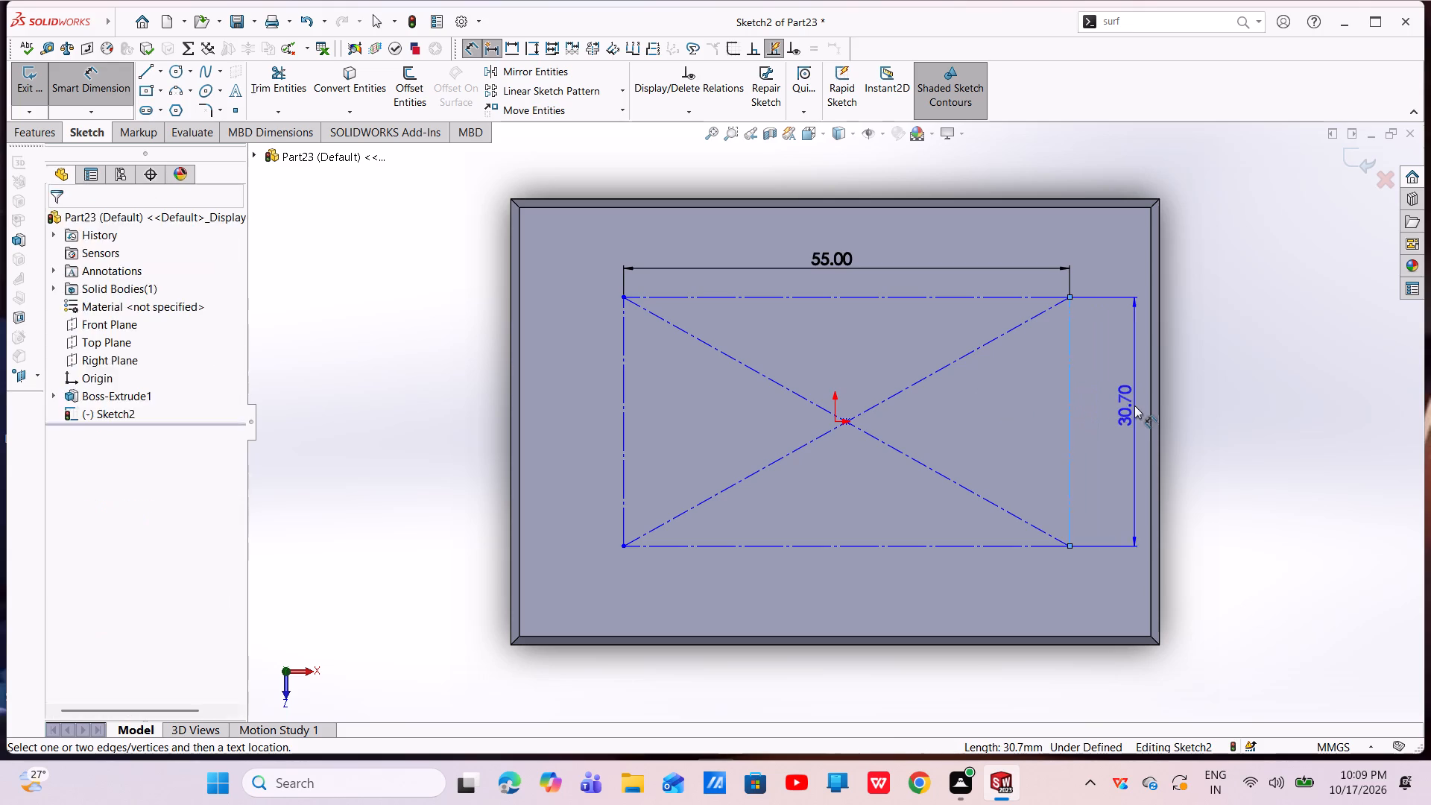
pyautogui.press('BackSpace')
pyautogui.write('40')
pyautogui.press('Return')
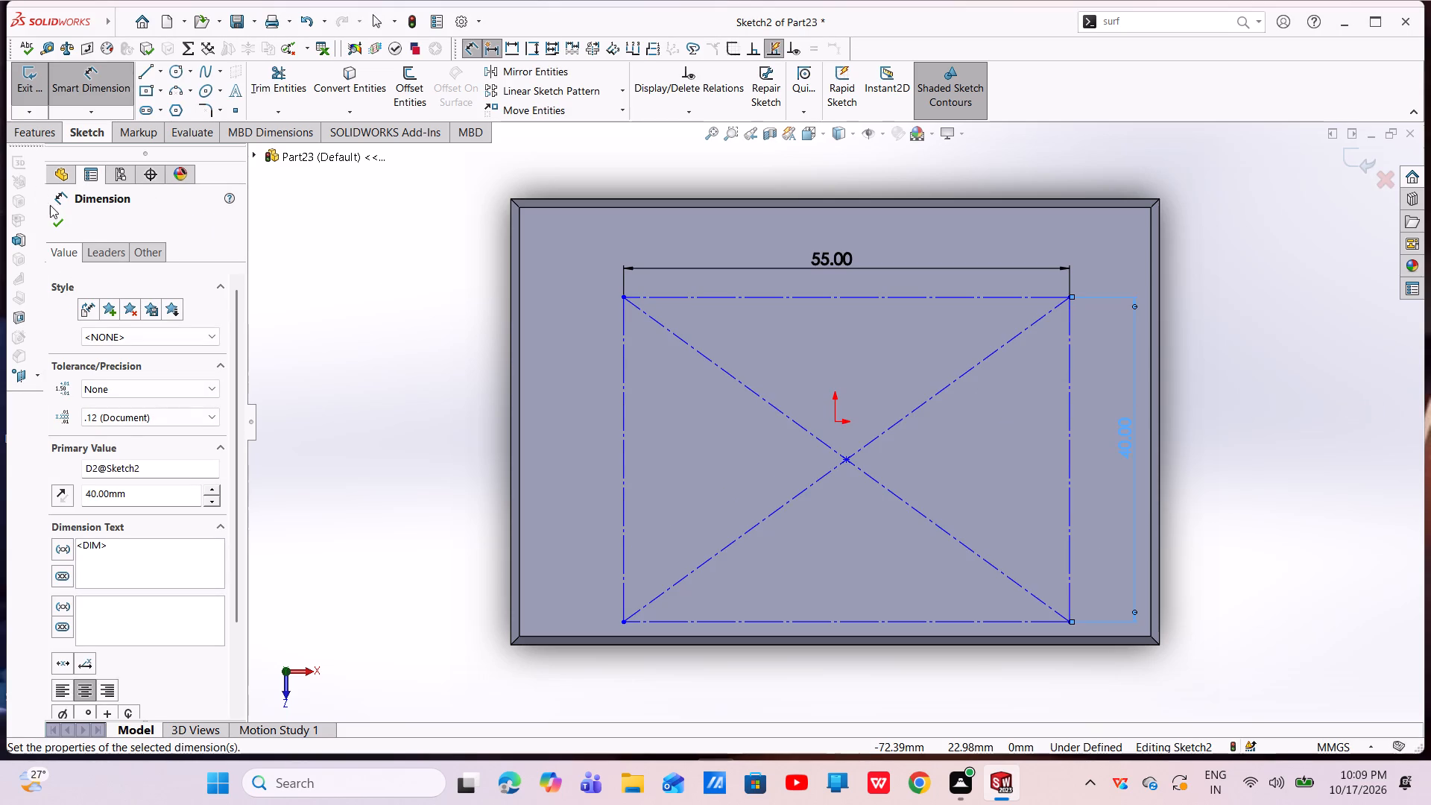
pyautogui.click(54, 224)
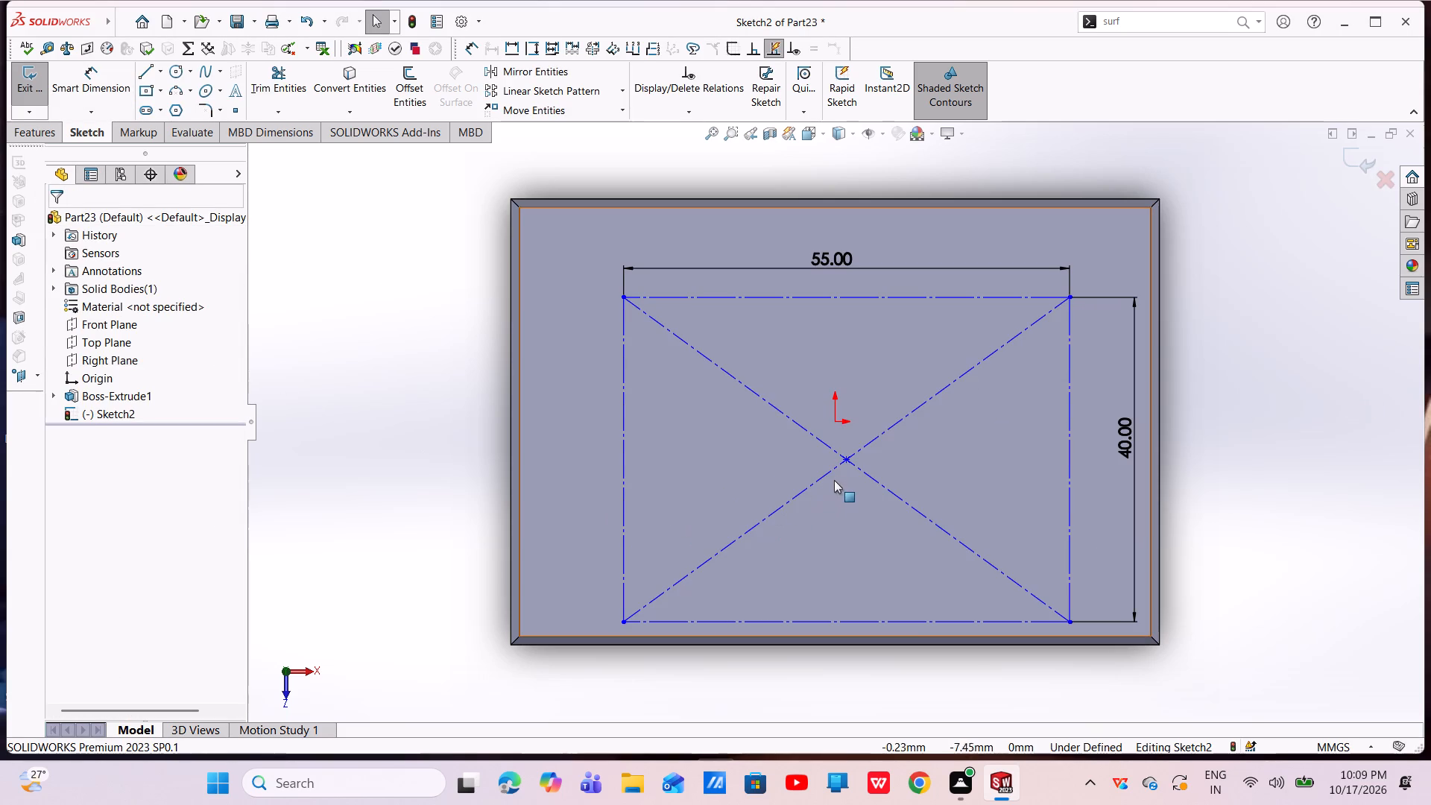
# Move the construction rectangle by its centre point to about 6 mm from the origin along X, level with the origin.
pyautogui.moveTo(846, 456); pyautogui.dragTo(856, 441)
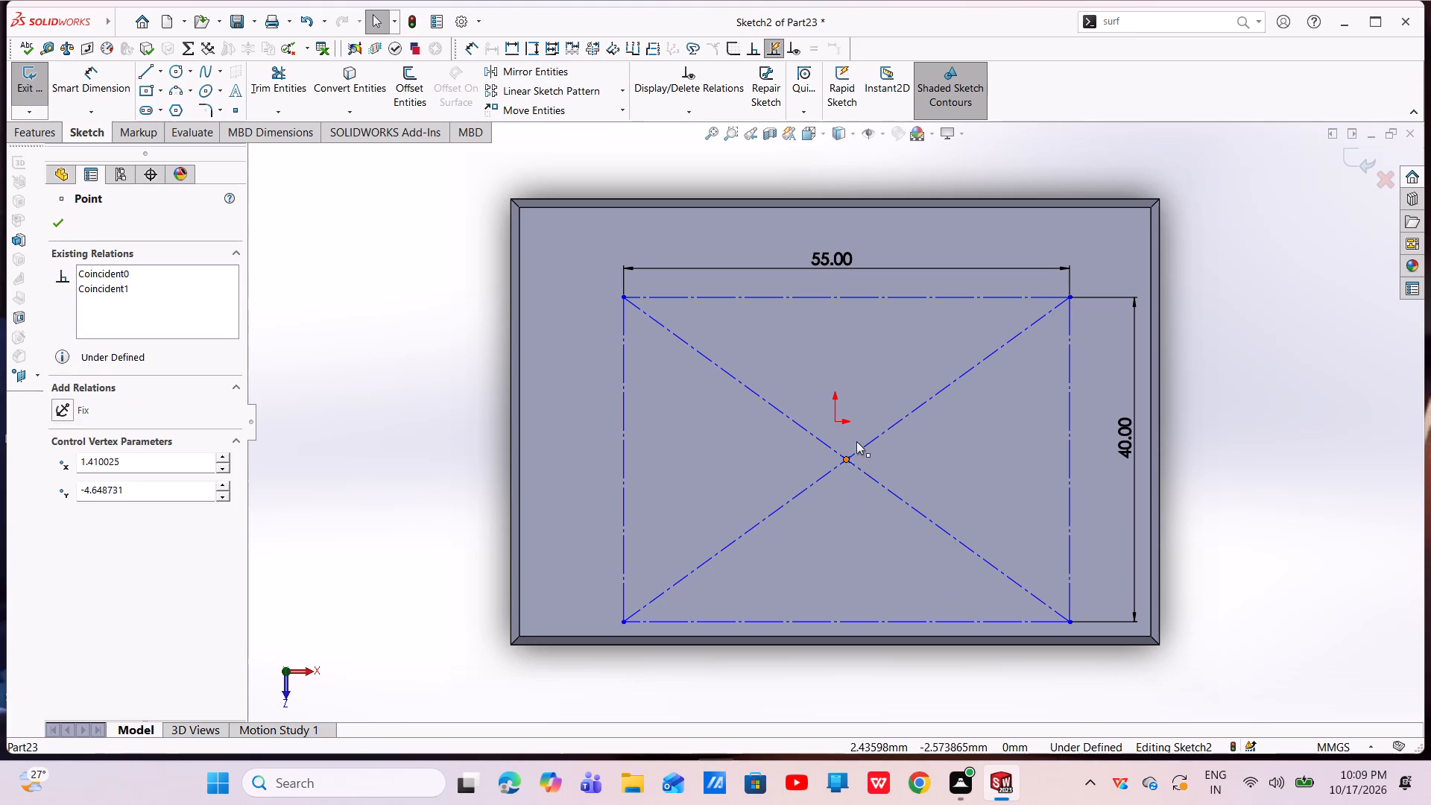
pyautogui.moveTo(856, 441); pyautogui.dragTo(884, 423)
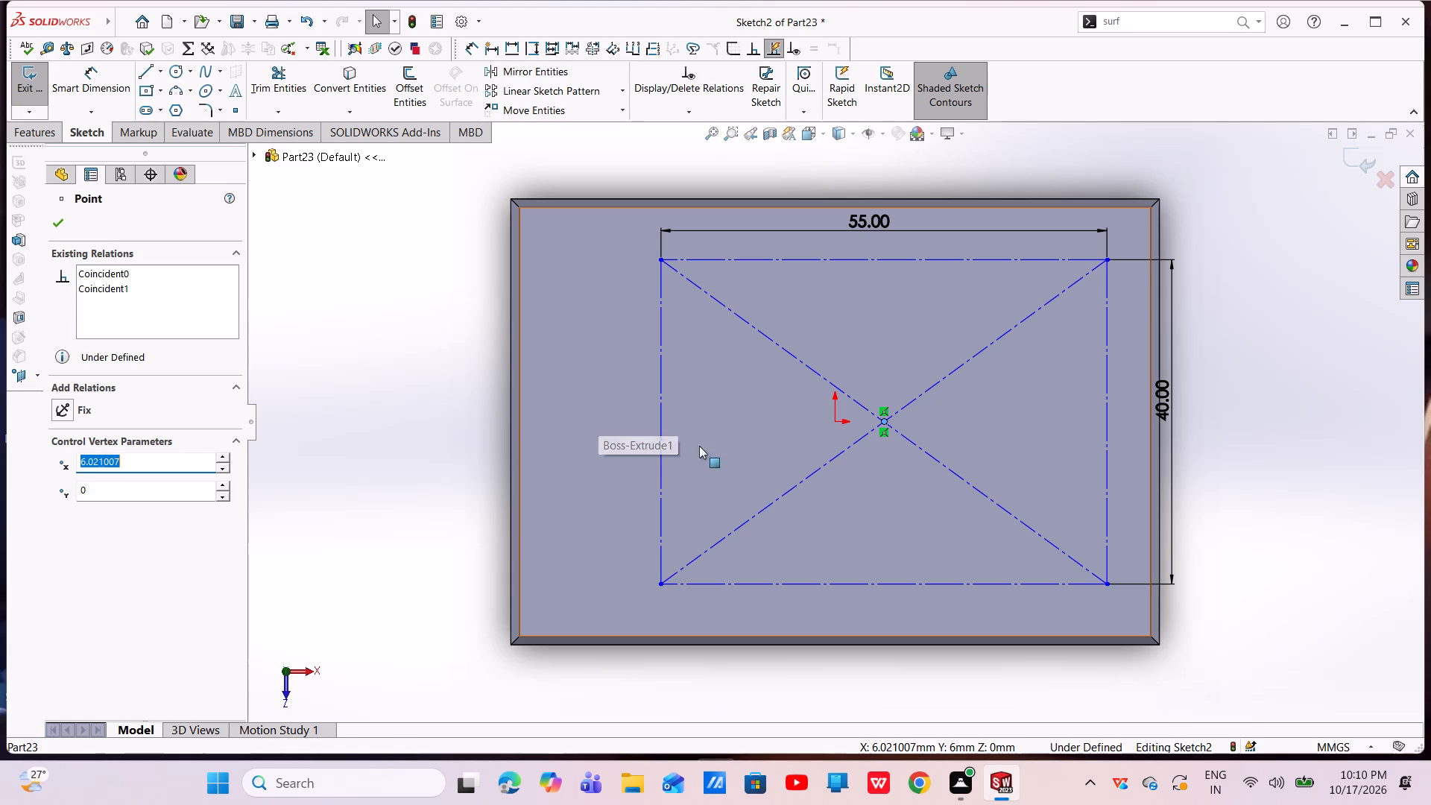
pyautogui.click(51, 228)
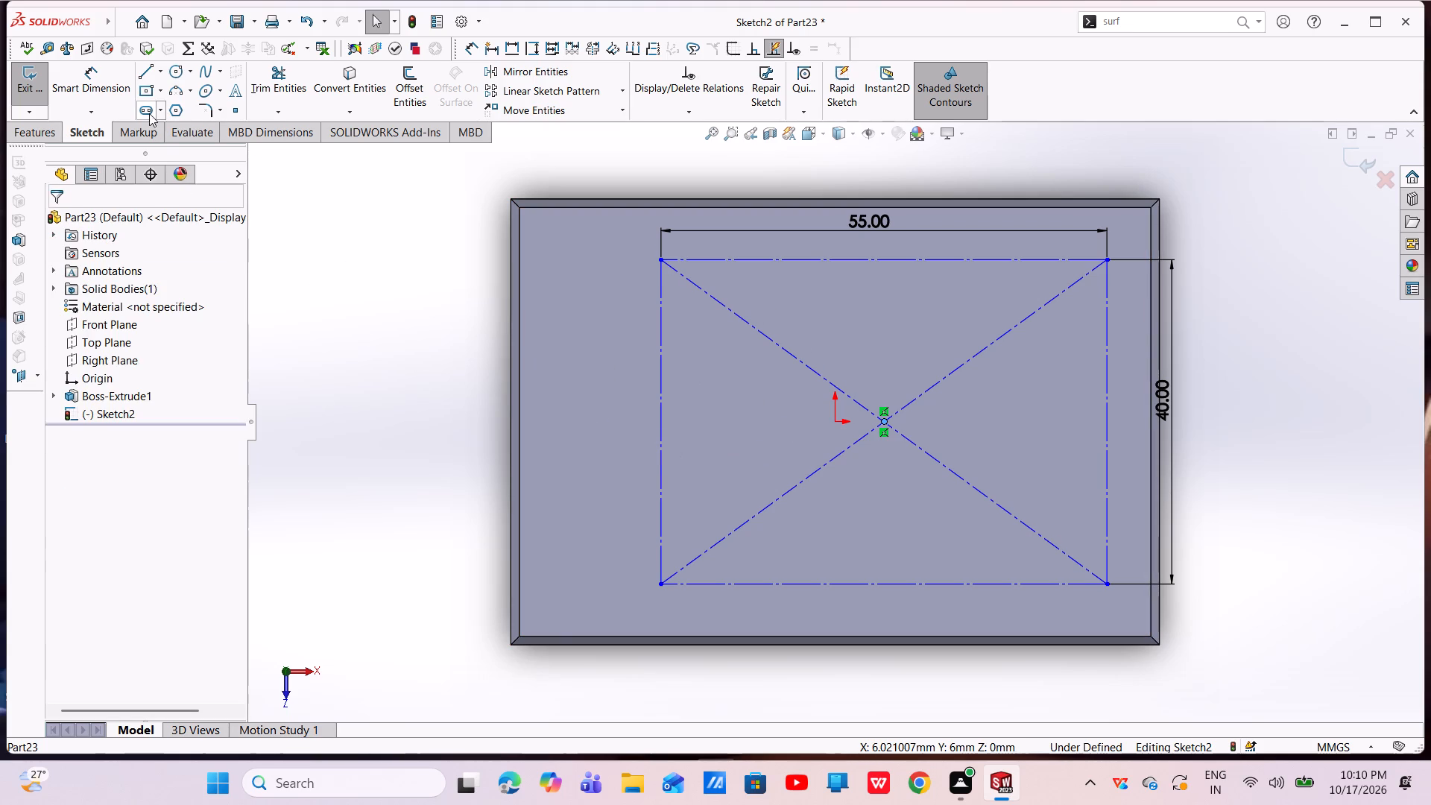
# Dimension the rectangle's centre point 4 mm horizontally from the origin.
pyautogui.click(77, 92)
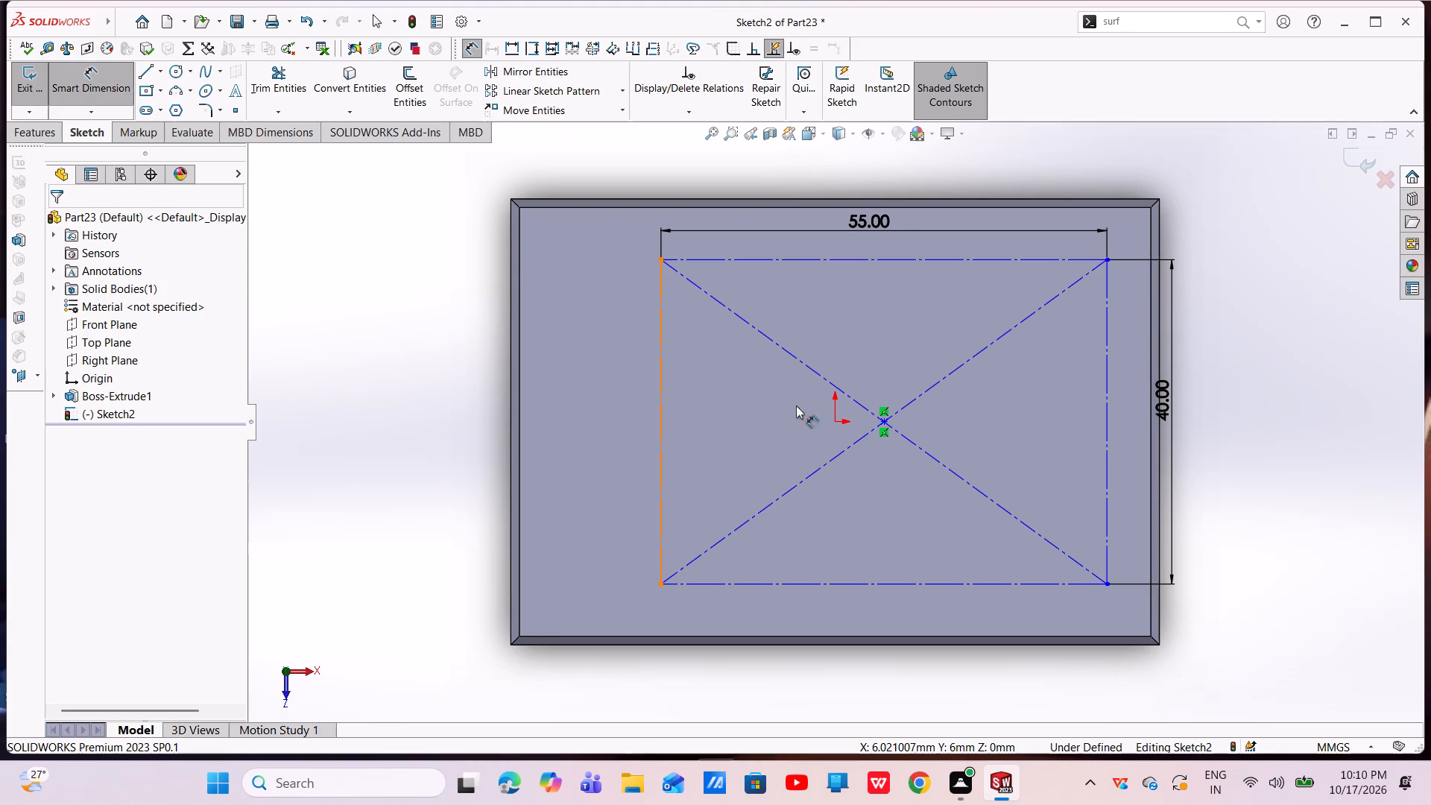
pyautogui.click(885, 418)
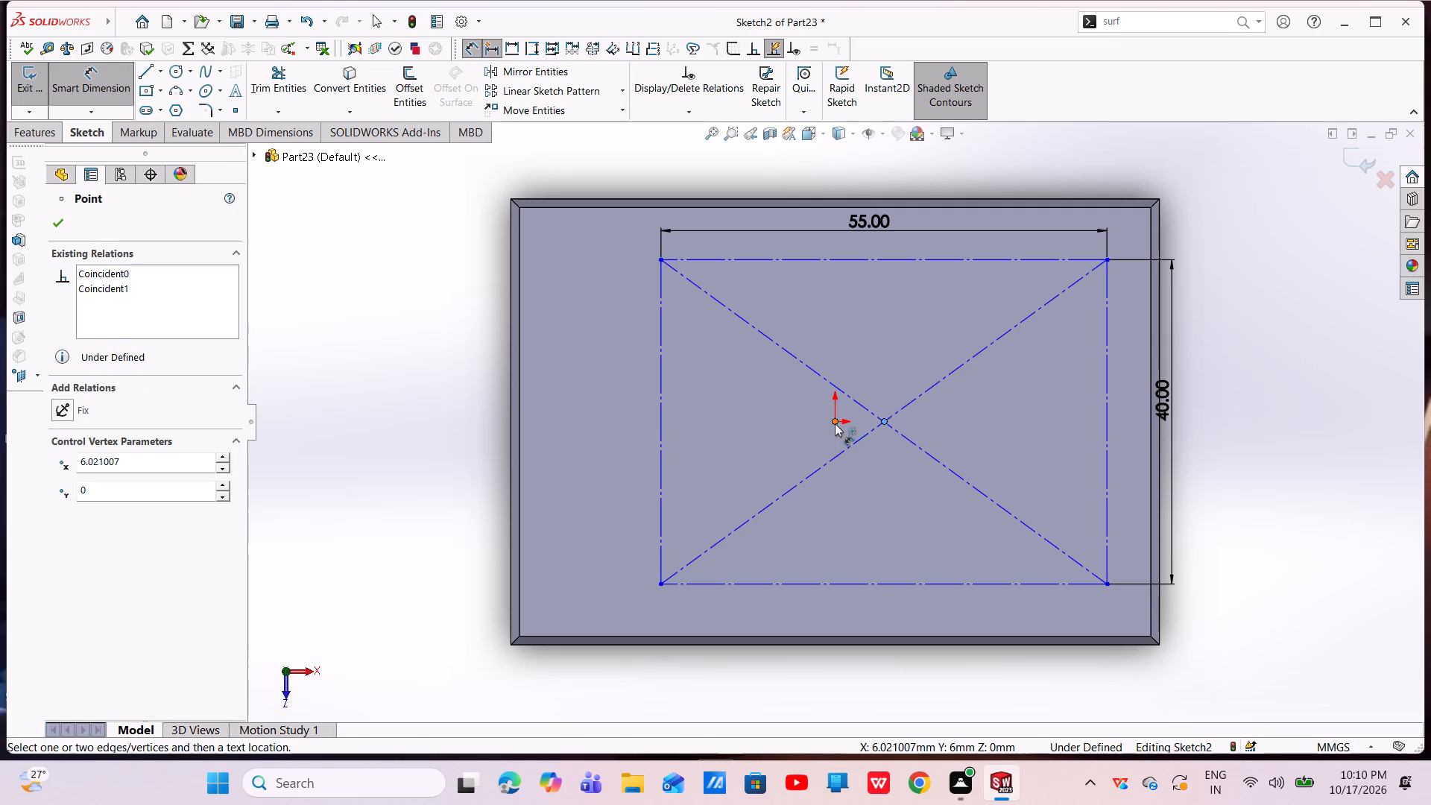
pyautogui.click(835, 423)
pyautogui.click(861, 477)
pyautogui.press('BackSpace')
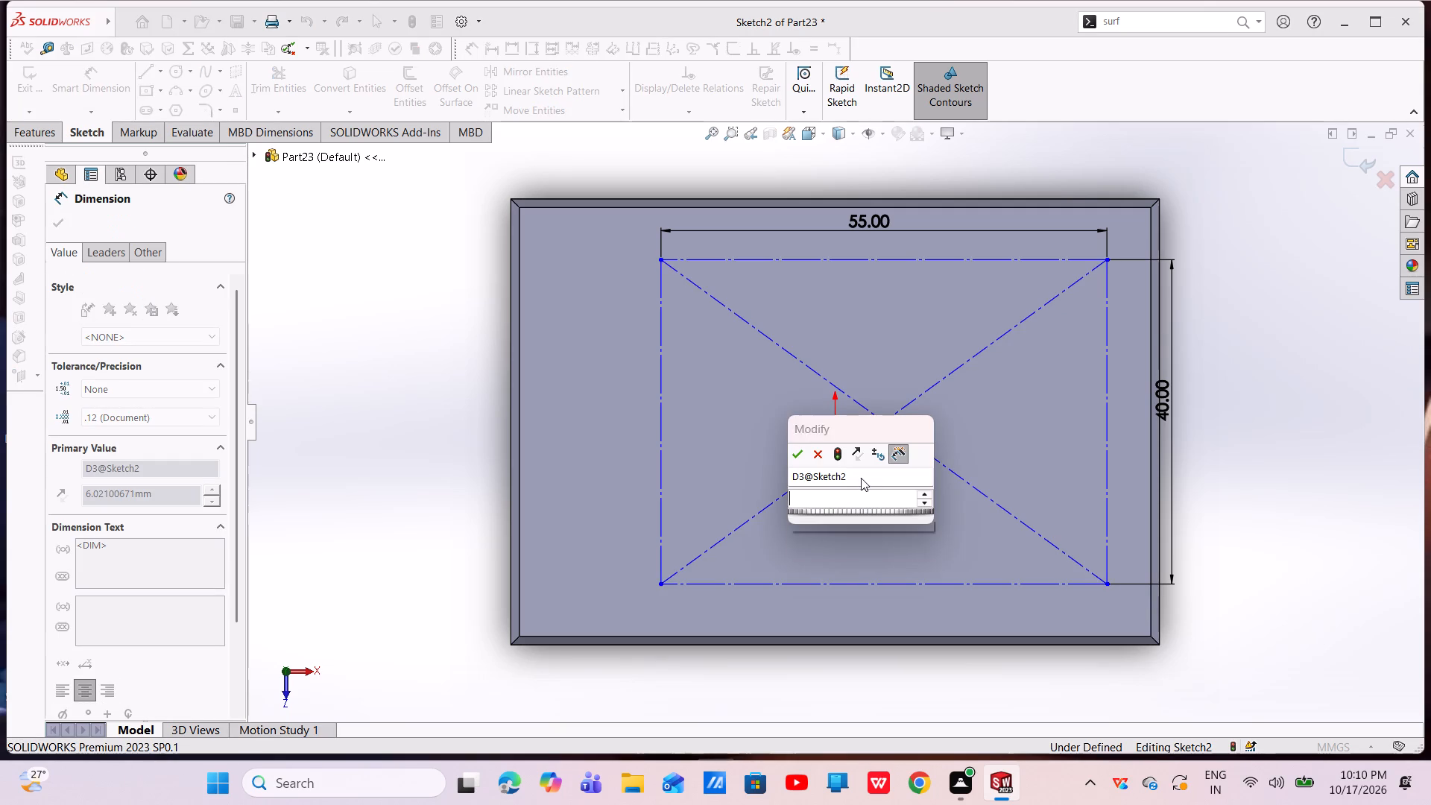
pyautogui.press('4')
pyautogui.press('Return')
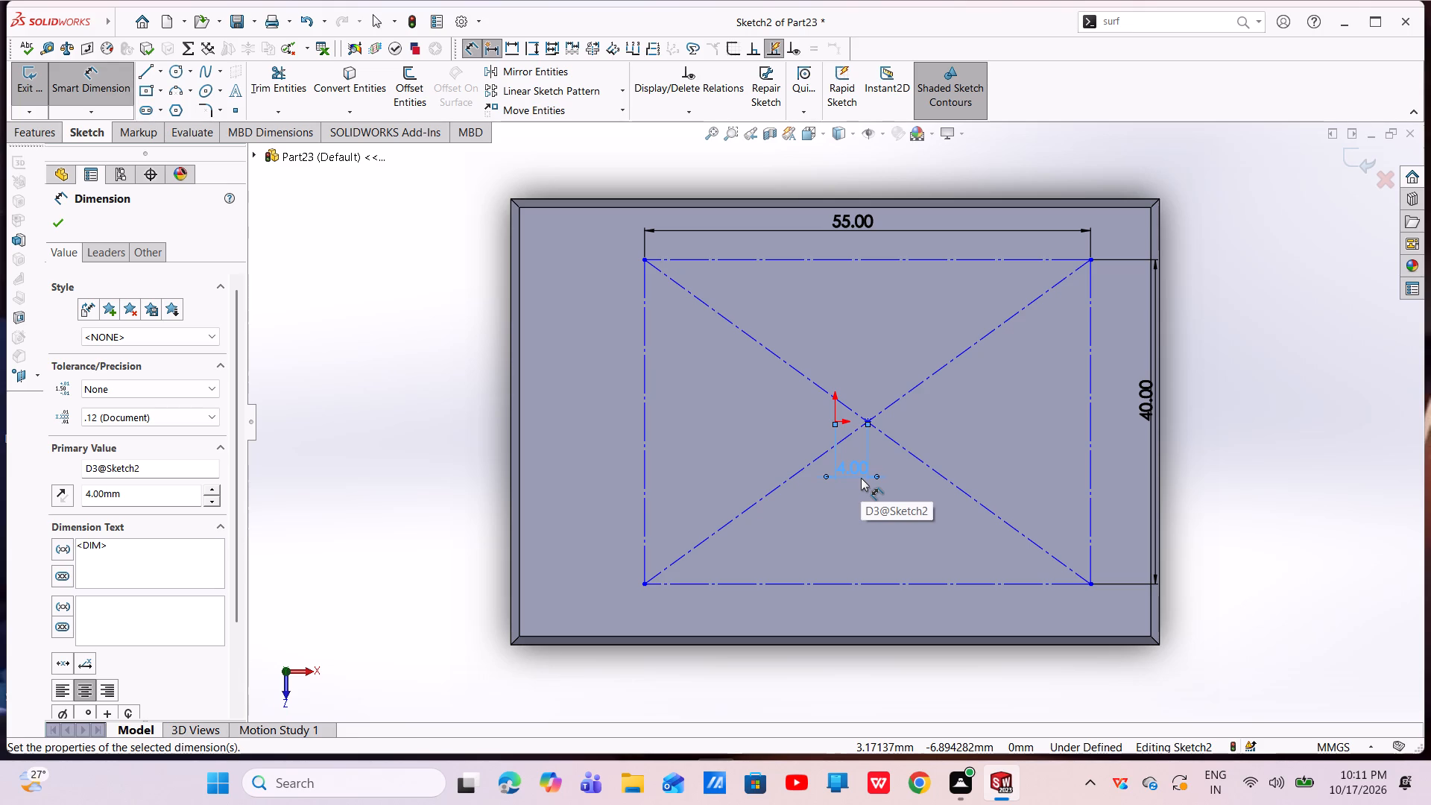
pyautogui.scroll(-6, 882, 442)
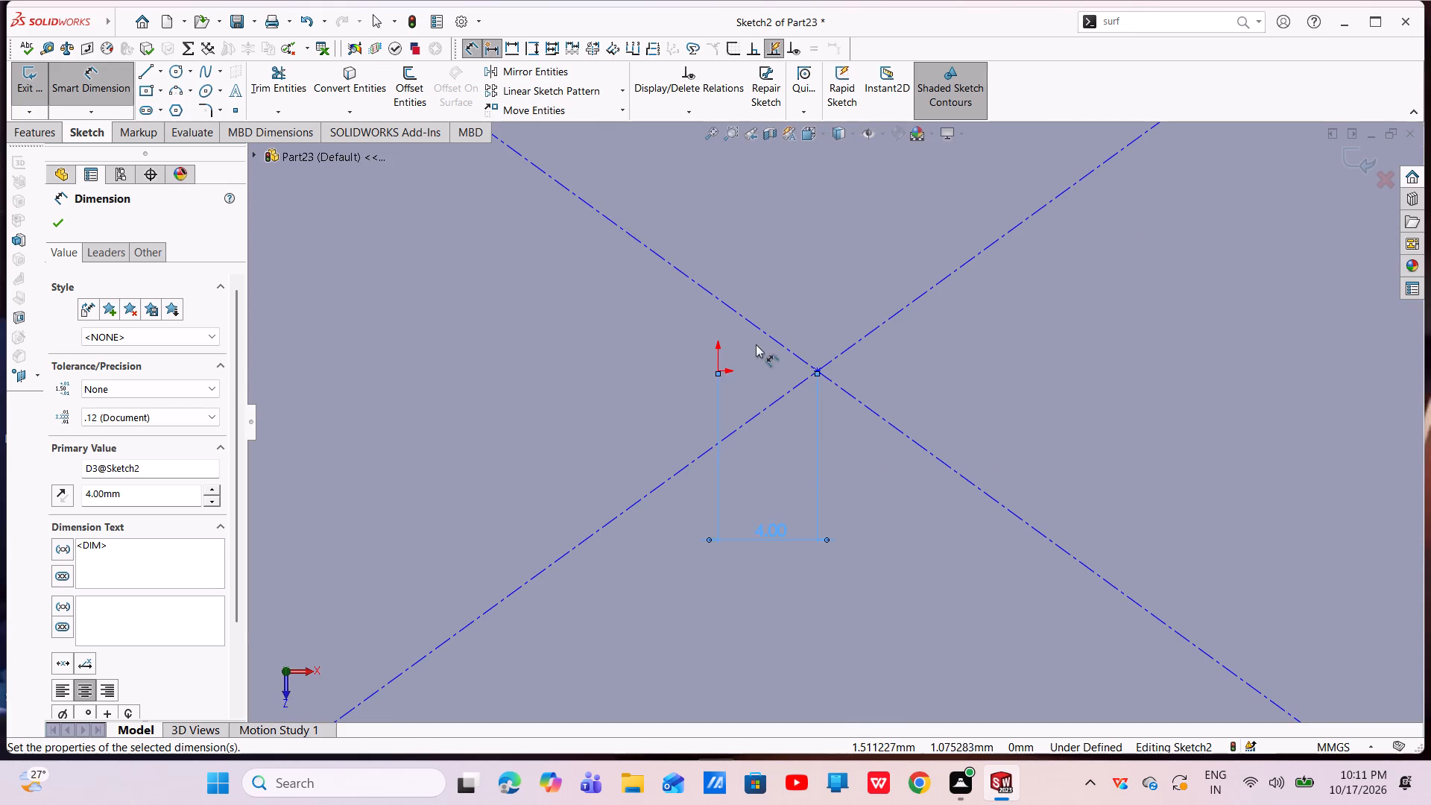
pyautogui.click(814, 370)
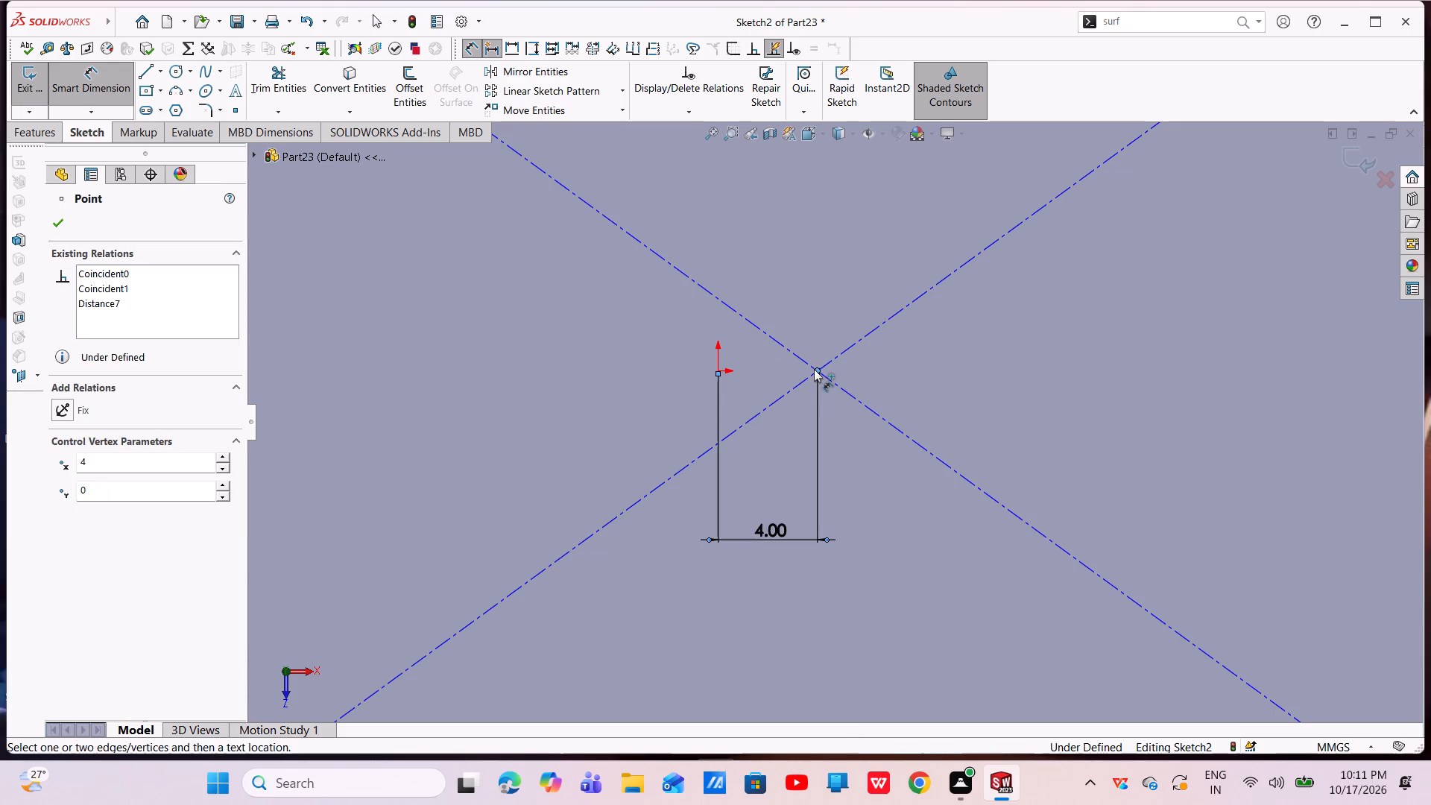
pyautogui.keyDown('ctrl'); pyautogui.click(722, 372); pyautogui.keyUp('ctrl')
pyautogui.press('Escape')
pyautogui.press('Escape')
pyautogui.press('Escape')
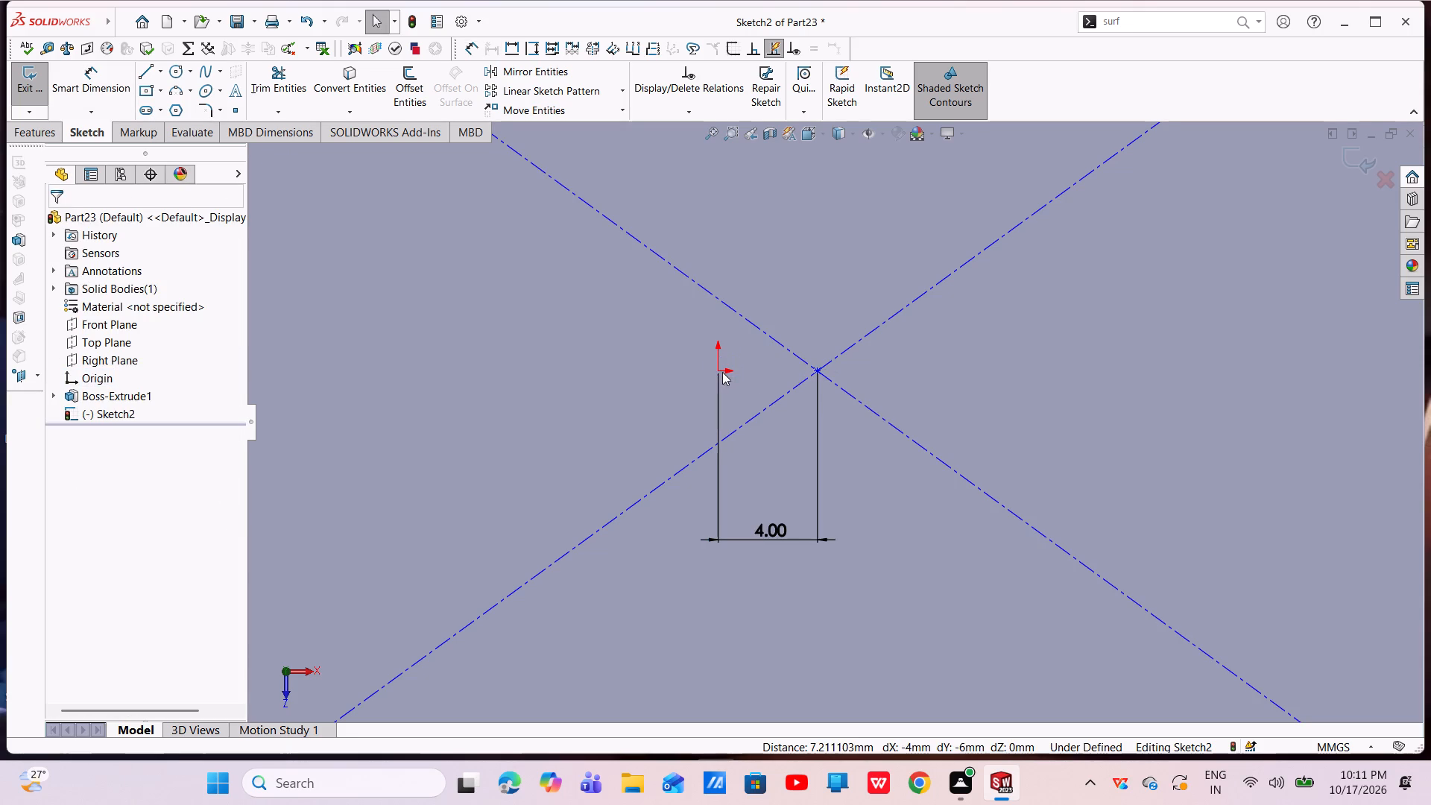
# Add a Horizontal relation between the rectangle's centre point and the origin.
pyautogui.click(815, 370)
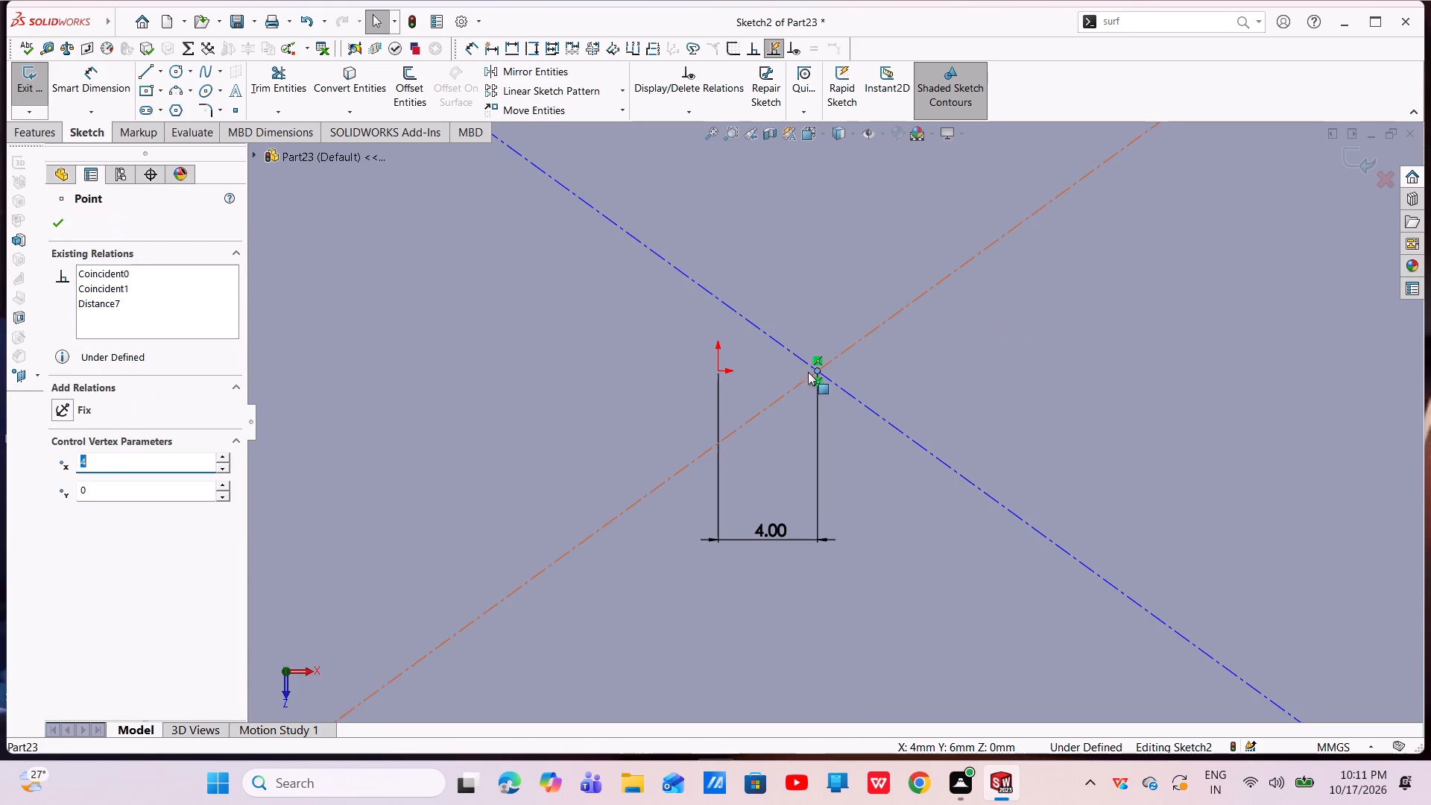
pyautogui.keyDown('ctrl'); pyautogui.click(718, 369); pyautogui.keyUp('ctrl')
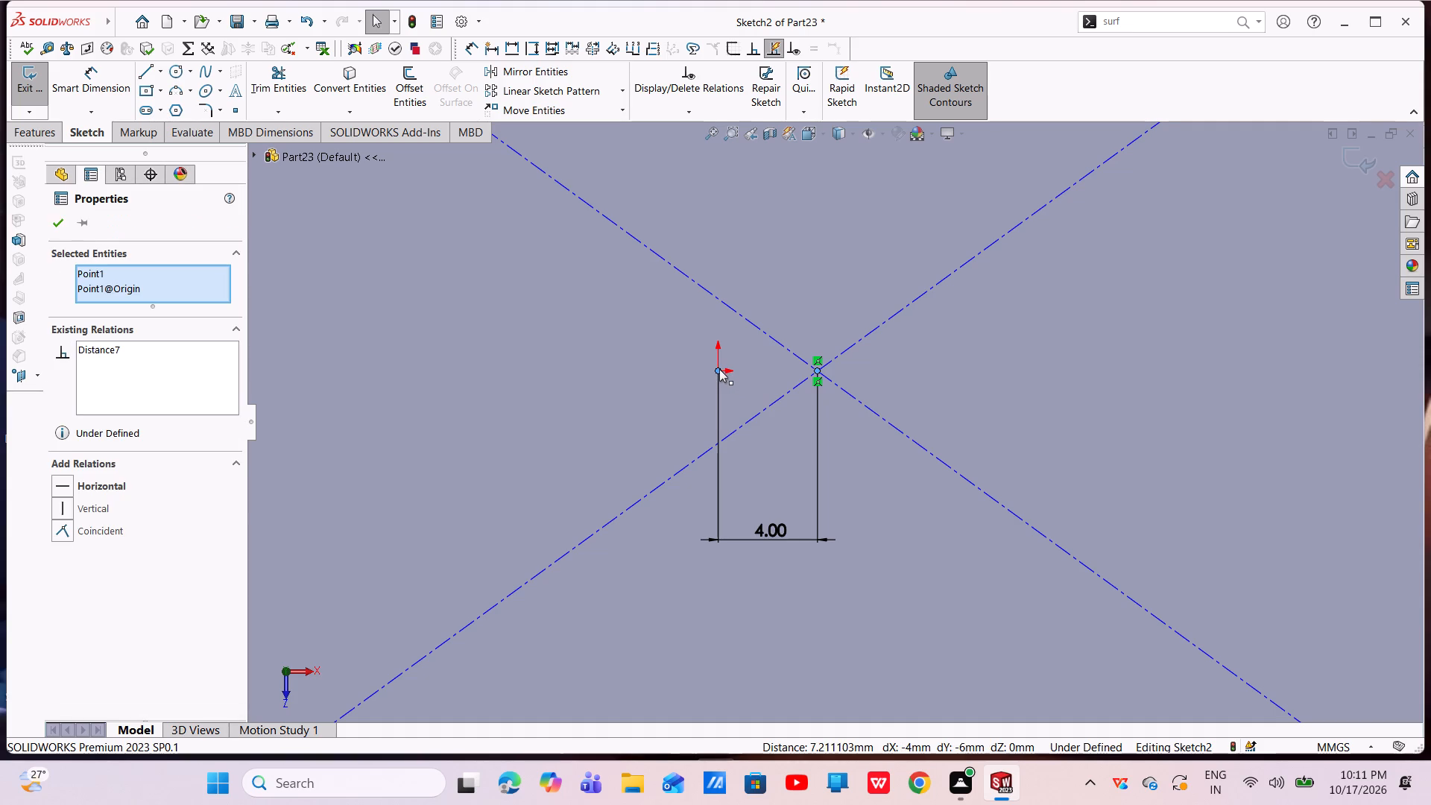
pyautogui.click(73, 482)
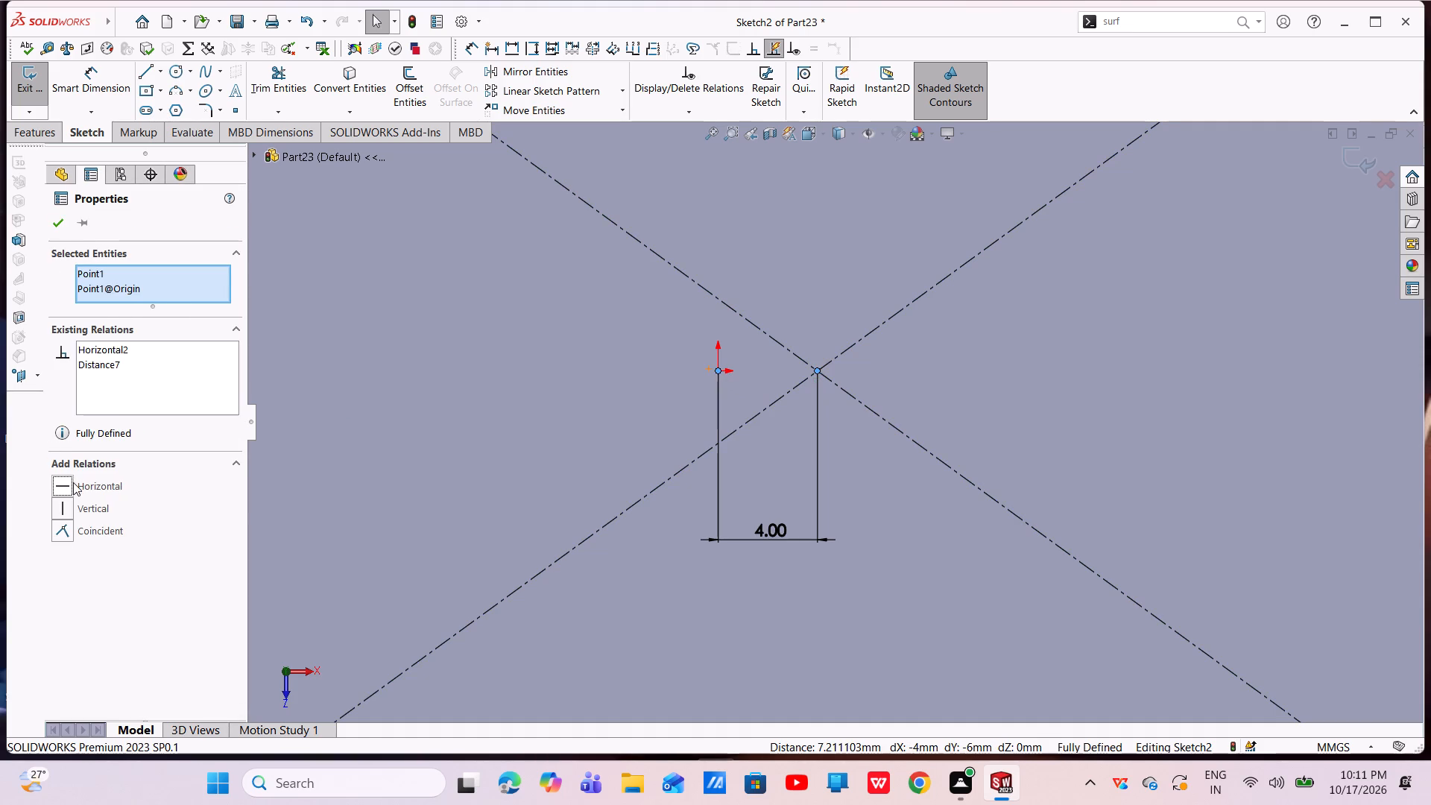
pyautogui.press('Escape')
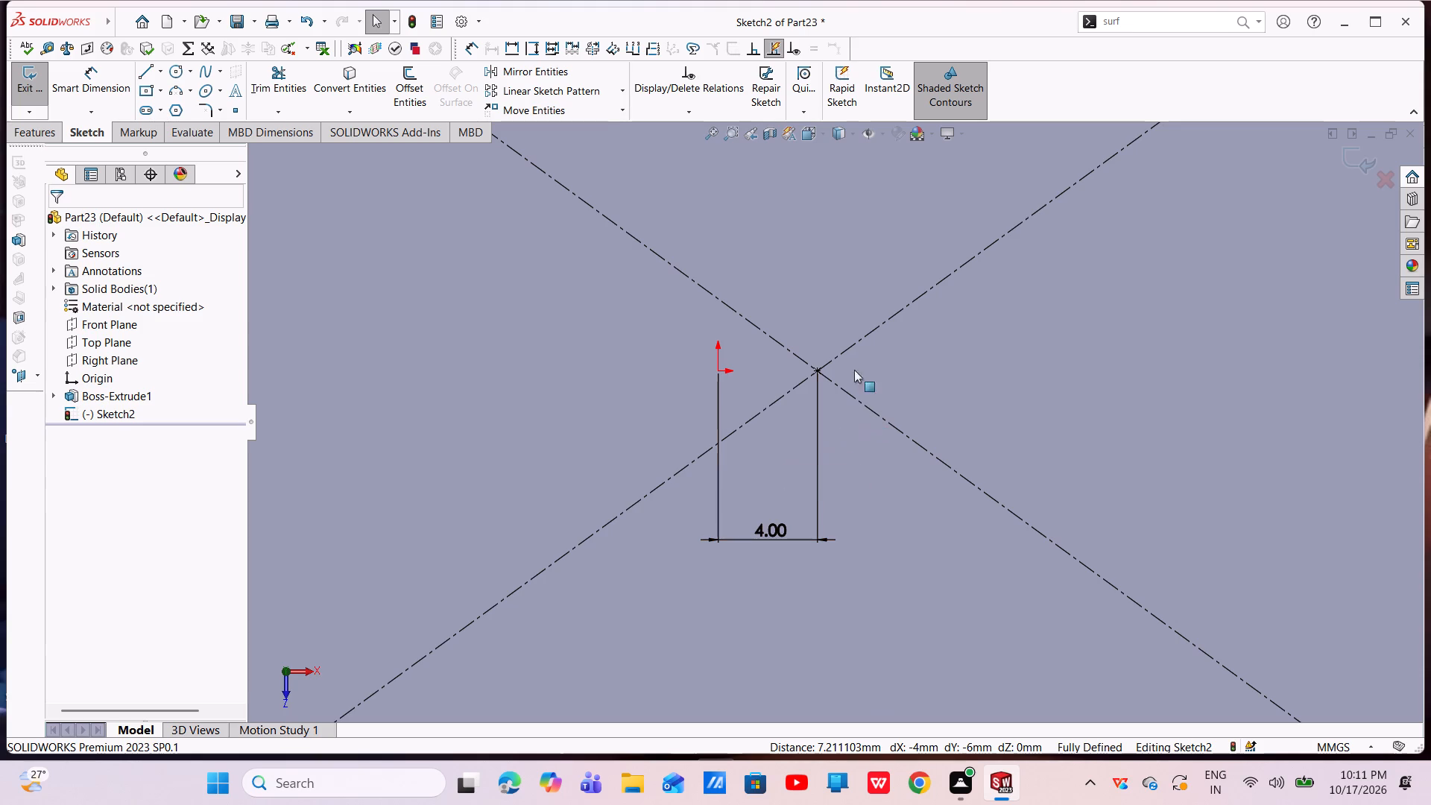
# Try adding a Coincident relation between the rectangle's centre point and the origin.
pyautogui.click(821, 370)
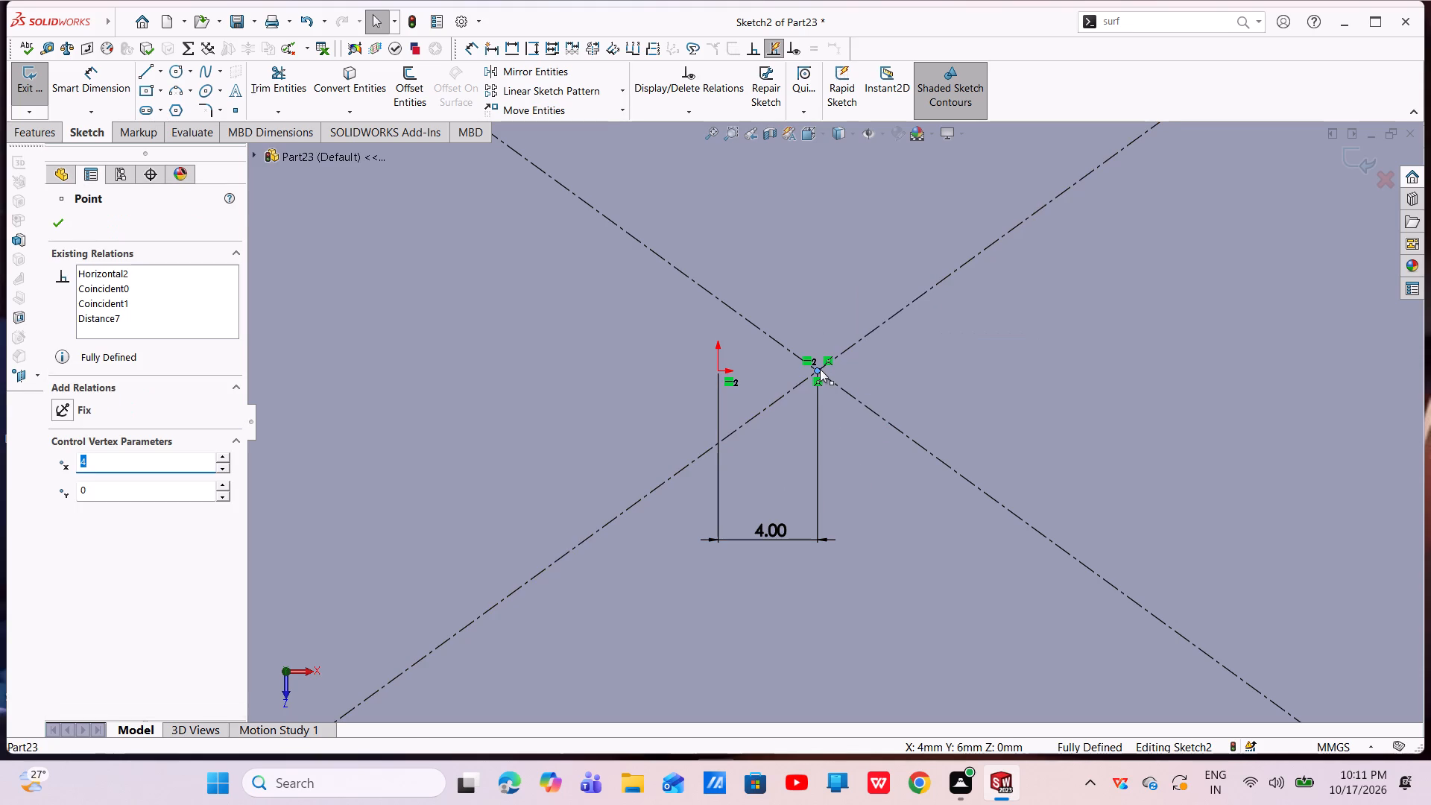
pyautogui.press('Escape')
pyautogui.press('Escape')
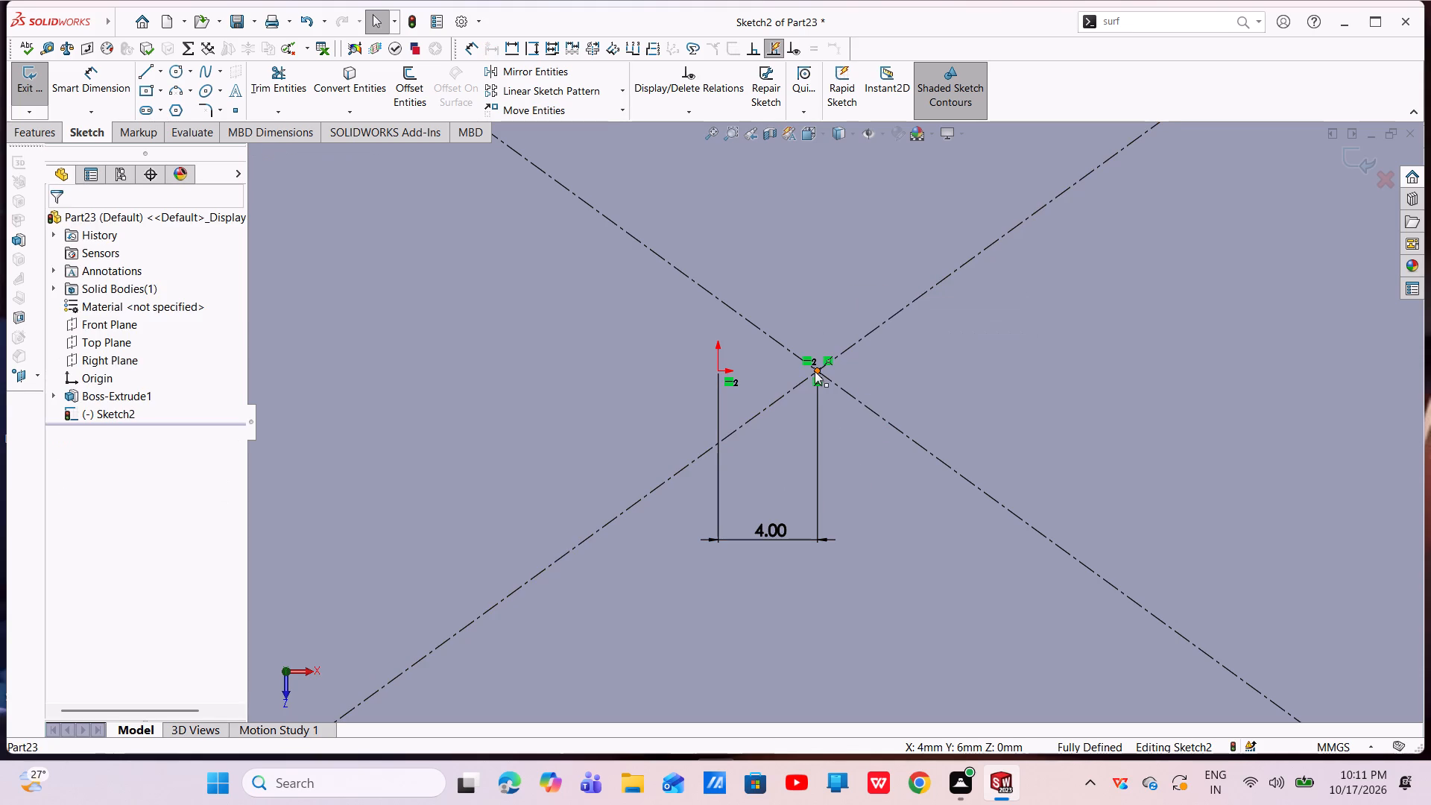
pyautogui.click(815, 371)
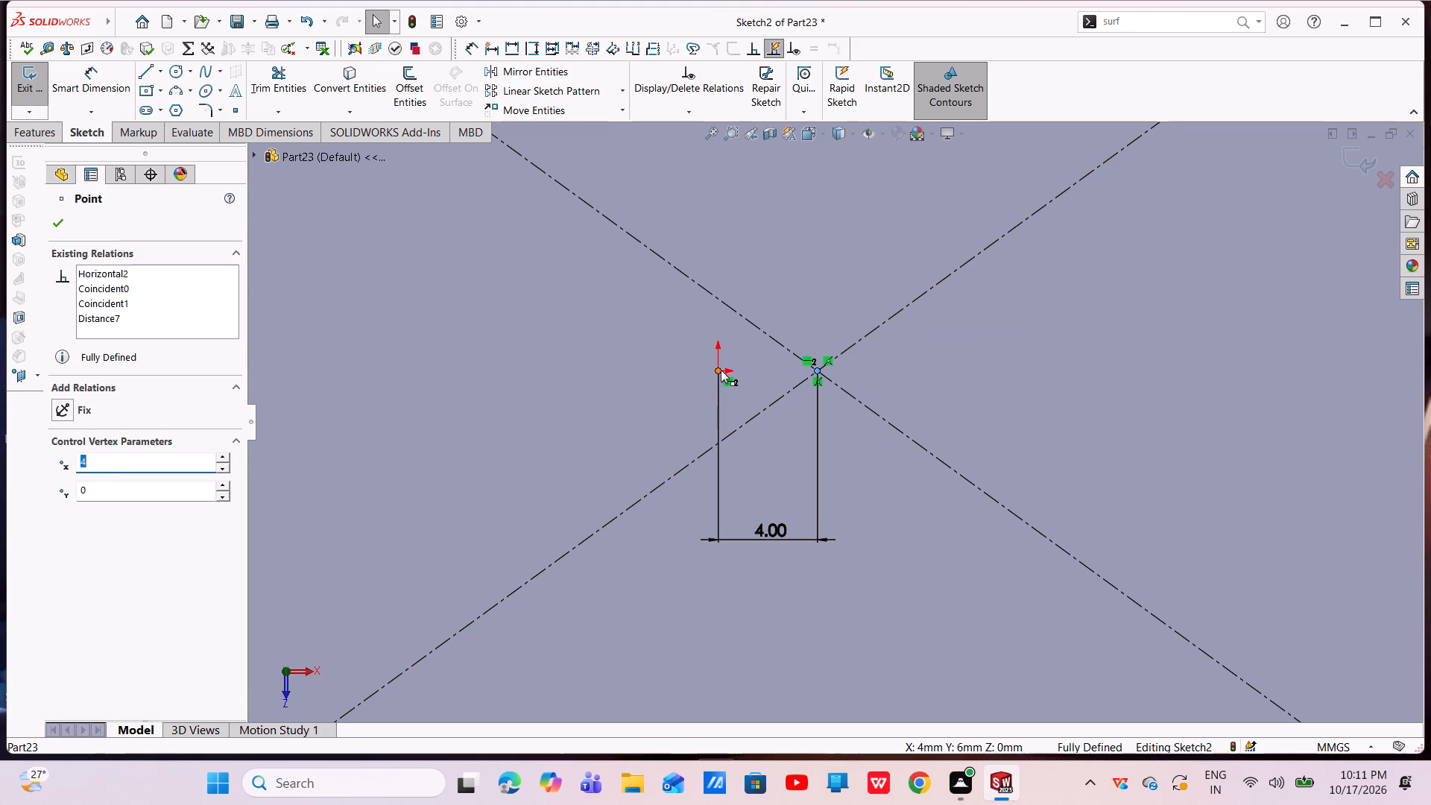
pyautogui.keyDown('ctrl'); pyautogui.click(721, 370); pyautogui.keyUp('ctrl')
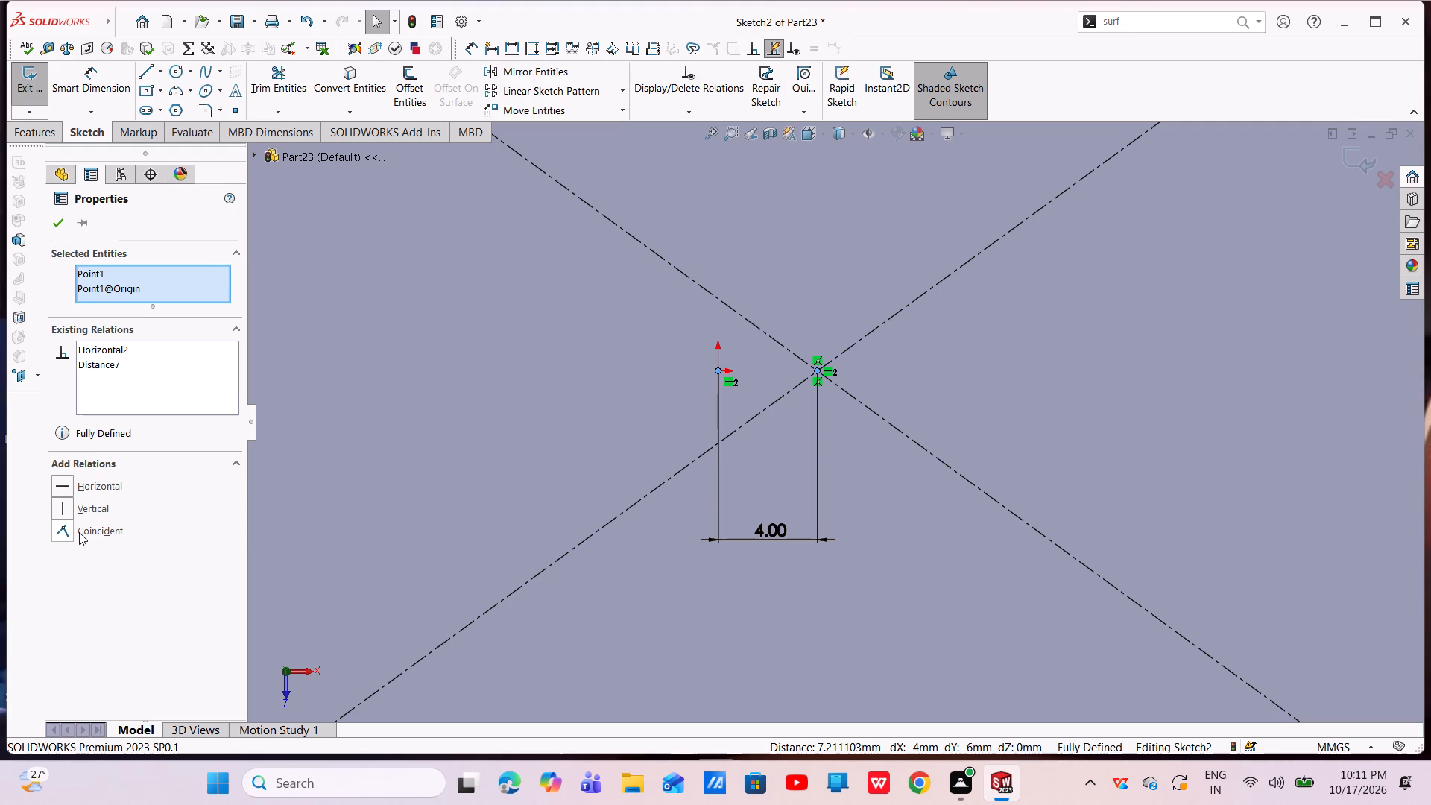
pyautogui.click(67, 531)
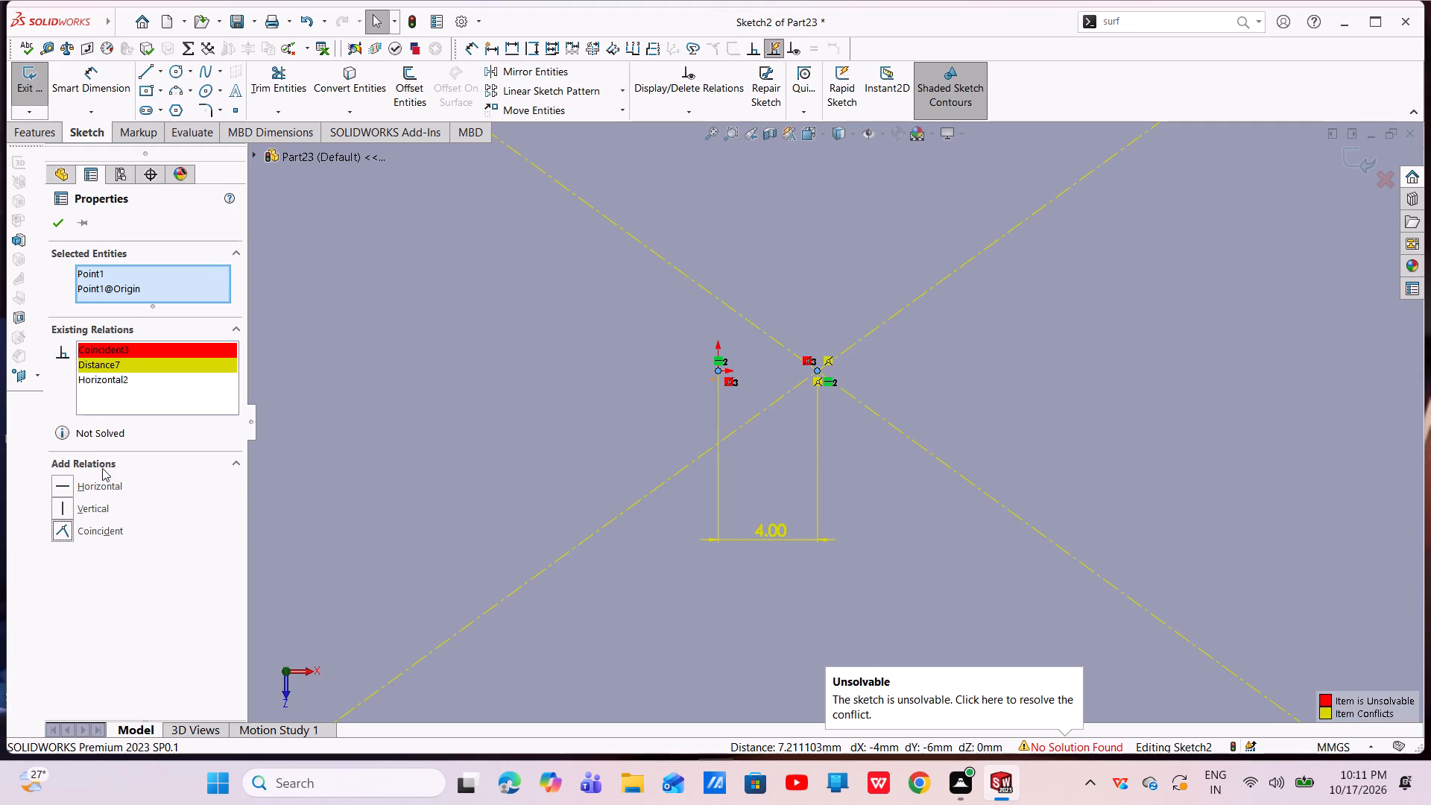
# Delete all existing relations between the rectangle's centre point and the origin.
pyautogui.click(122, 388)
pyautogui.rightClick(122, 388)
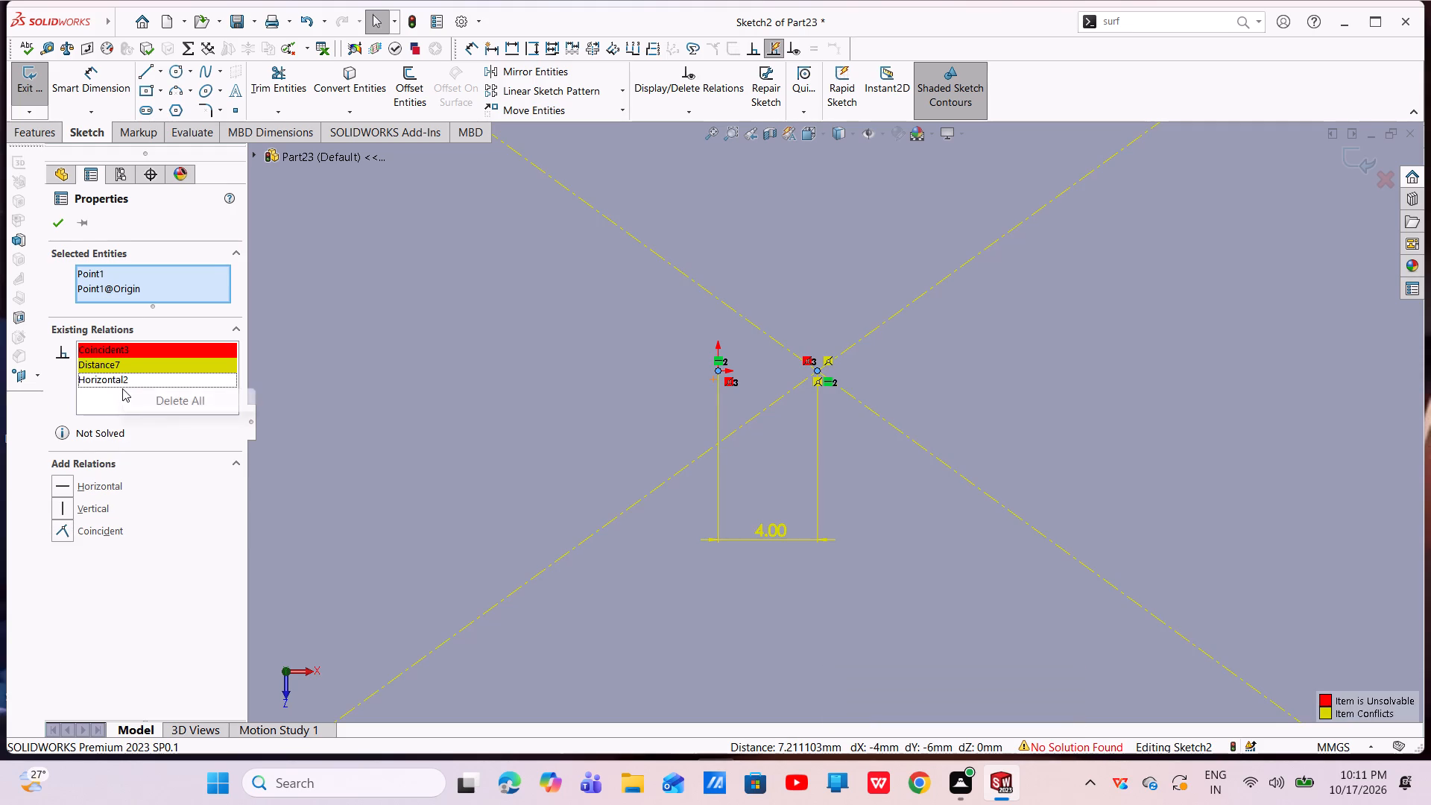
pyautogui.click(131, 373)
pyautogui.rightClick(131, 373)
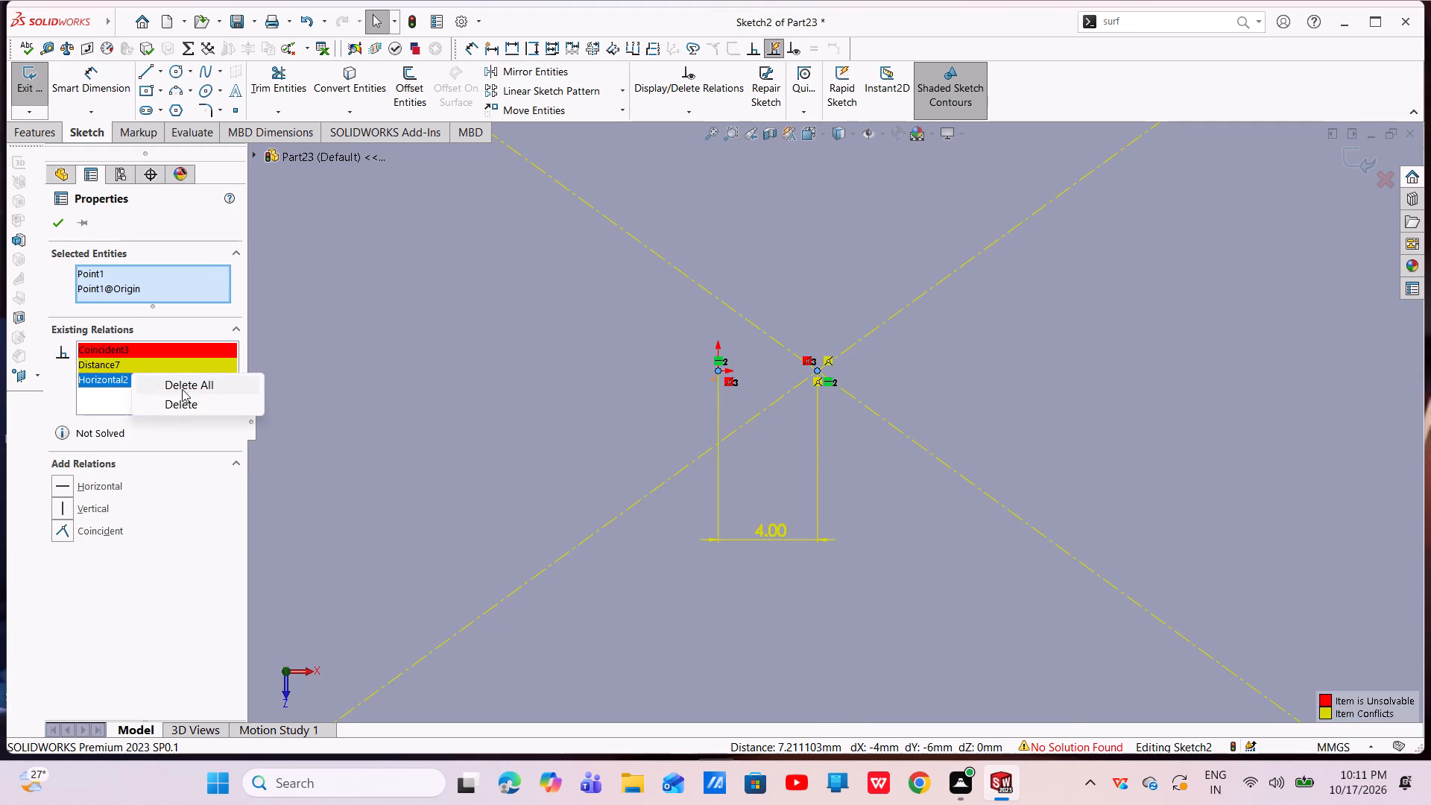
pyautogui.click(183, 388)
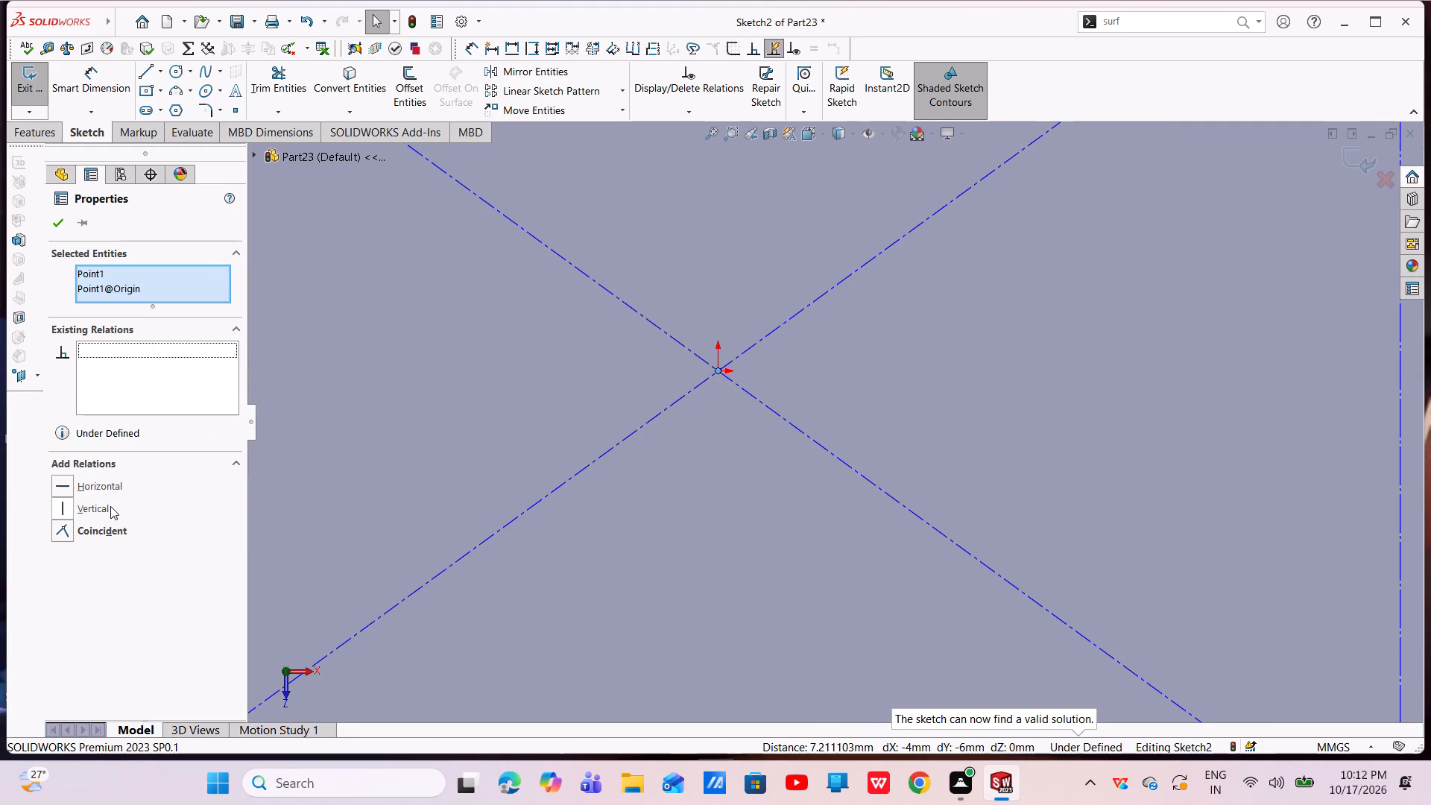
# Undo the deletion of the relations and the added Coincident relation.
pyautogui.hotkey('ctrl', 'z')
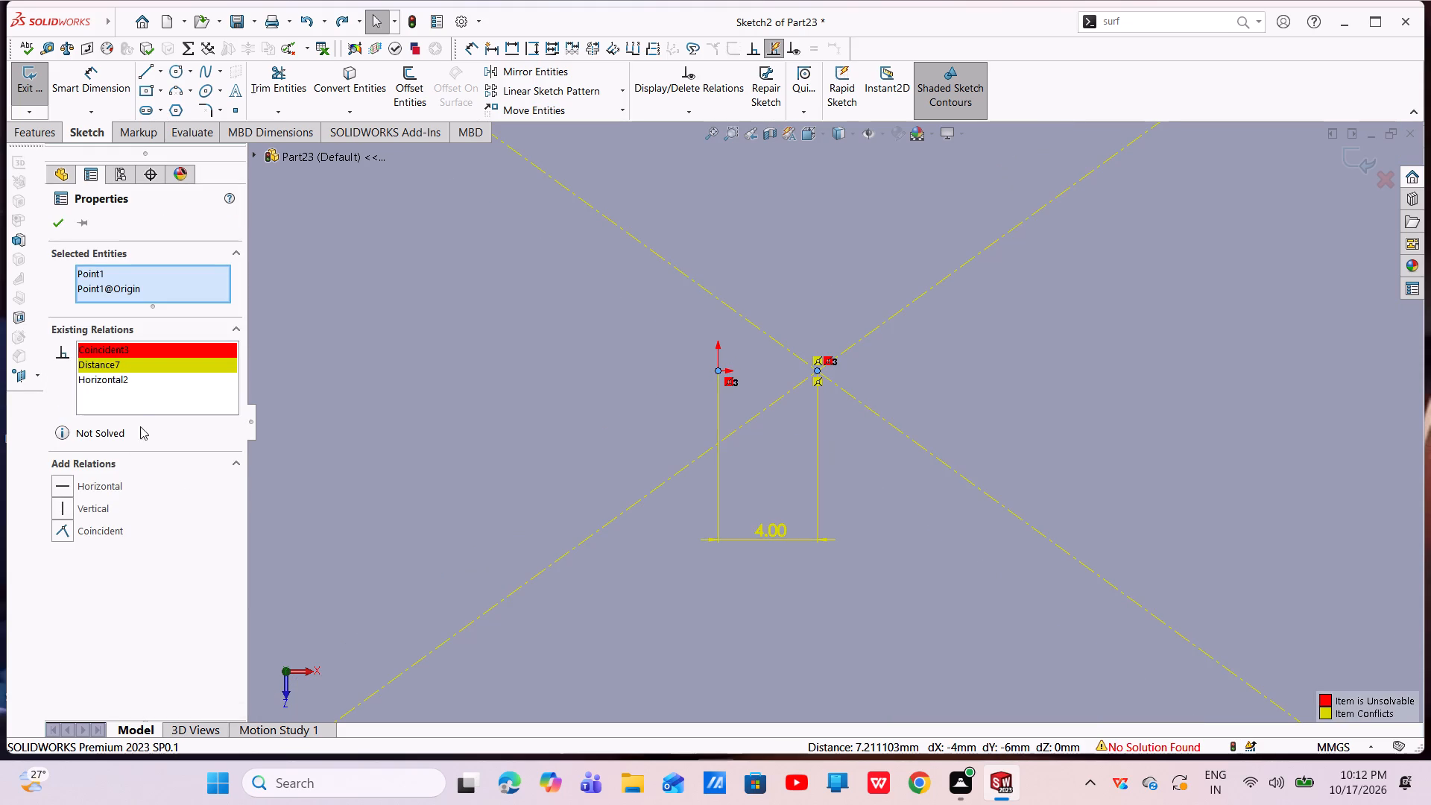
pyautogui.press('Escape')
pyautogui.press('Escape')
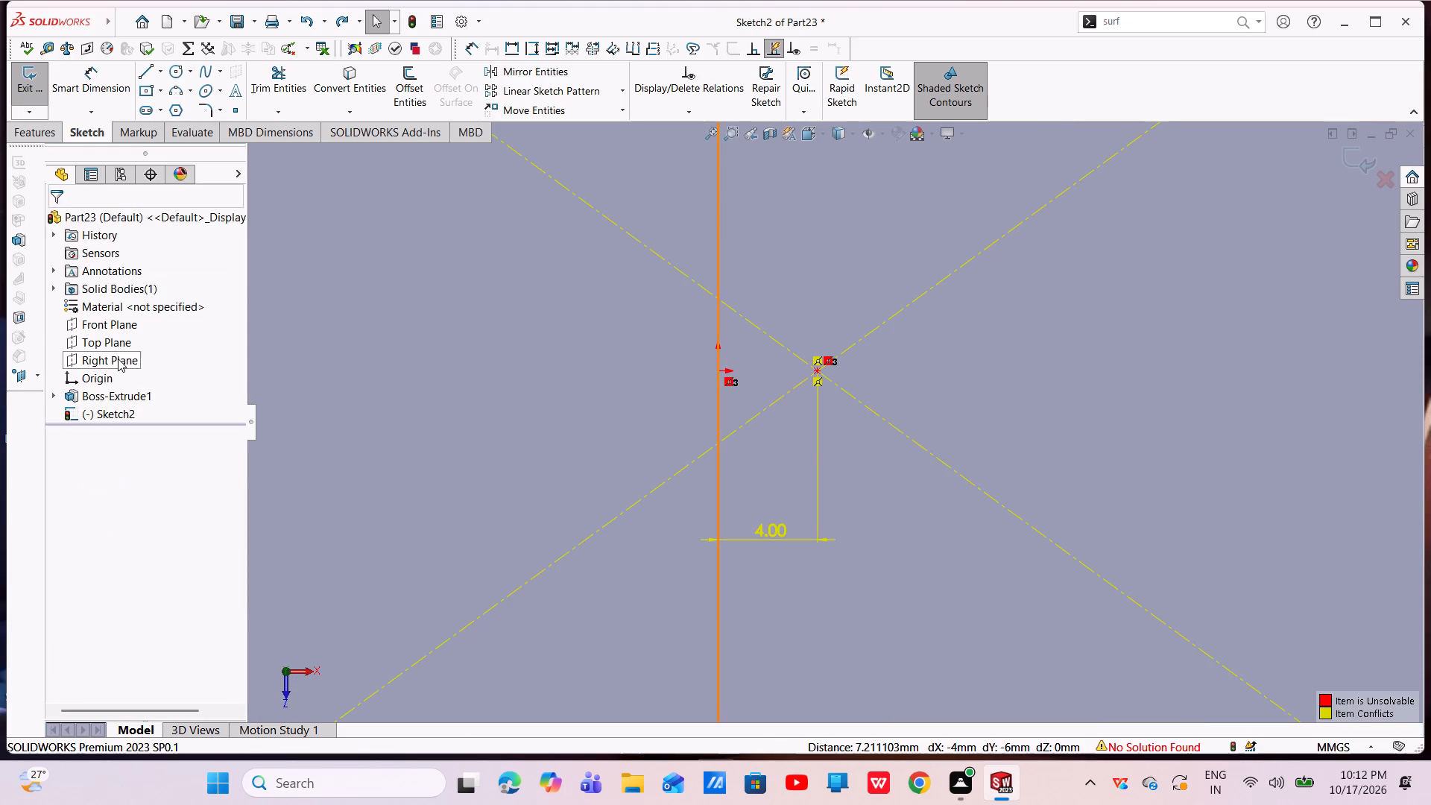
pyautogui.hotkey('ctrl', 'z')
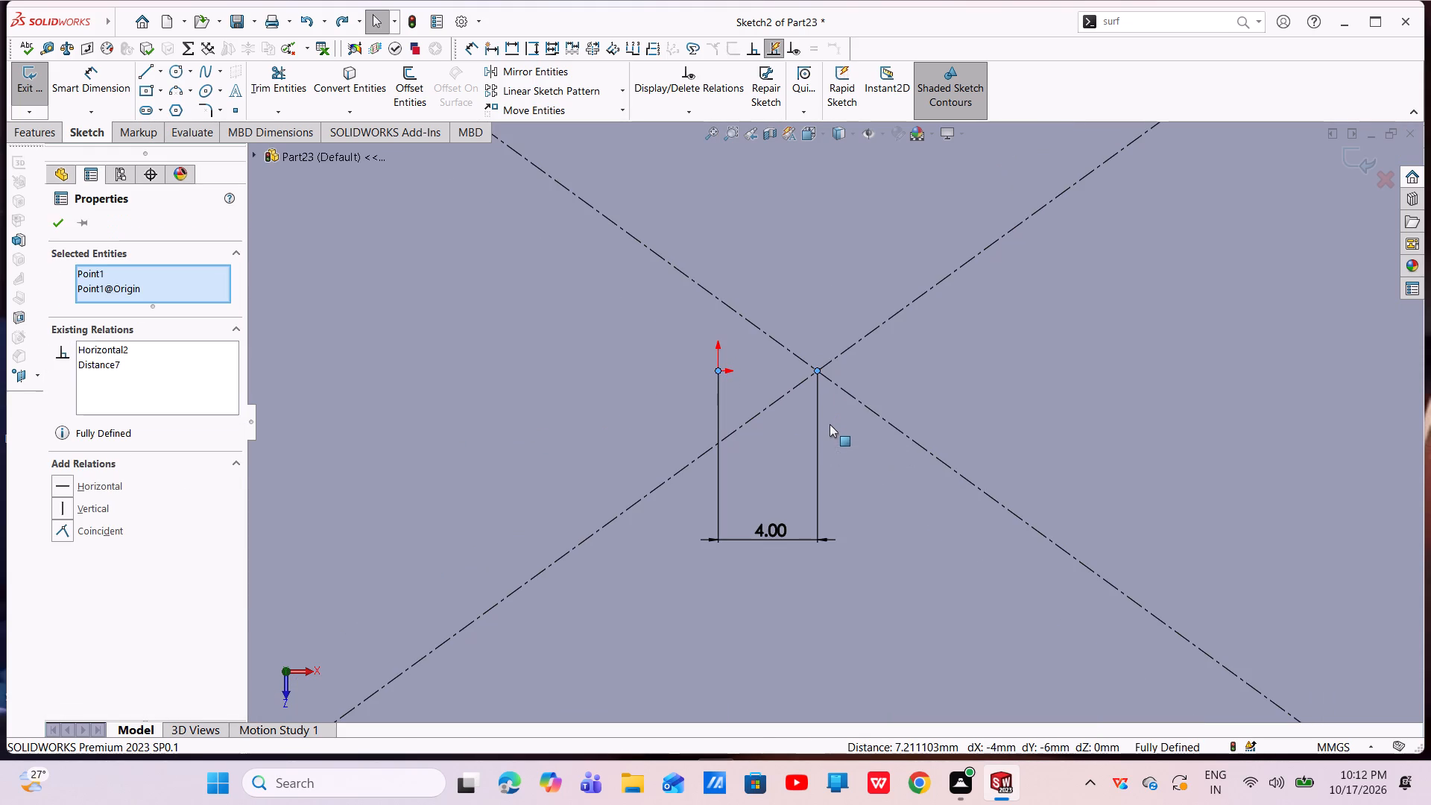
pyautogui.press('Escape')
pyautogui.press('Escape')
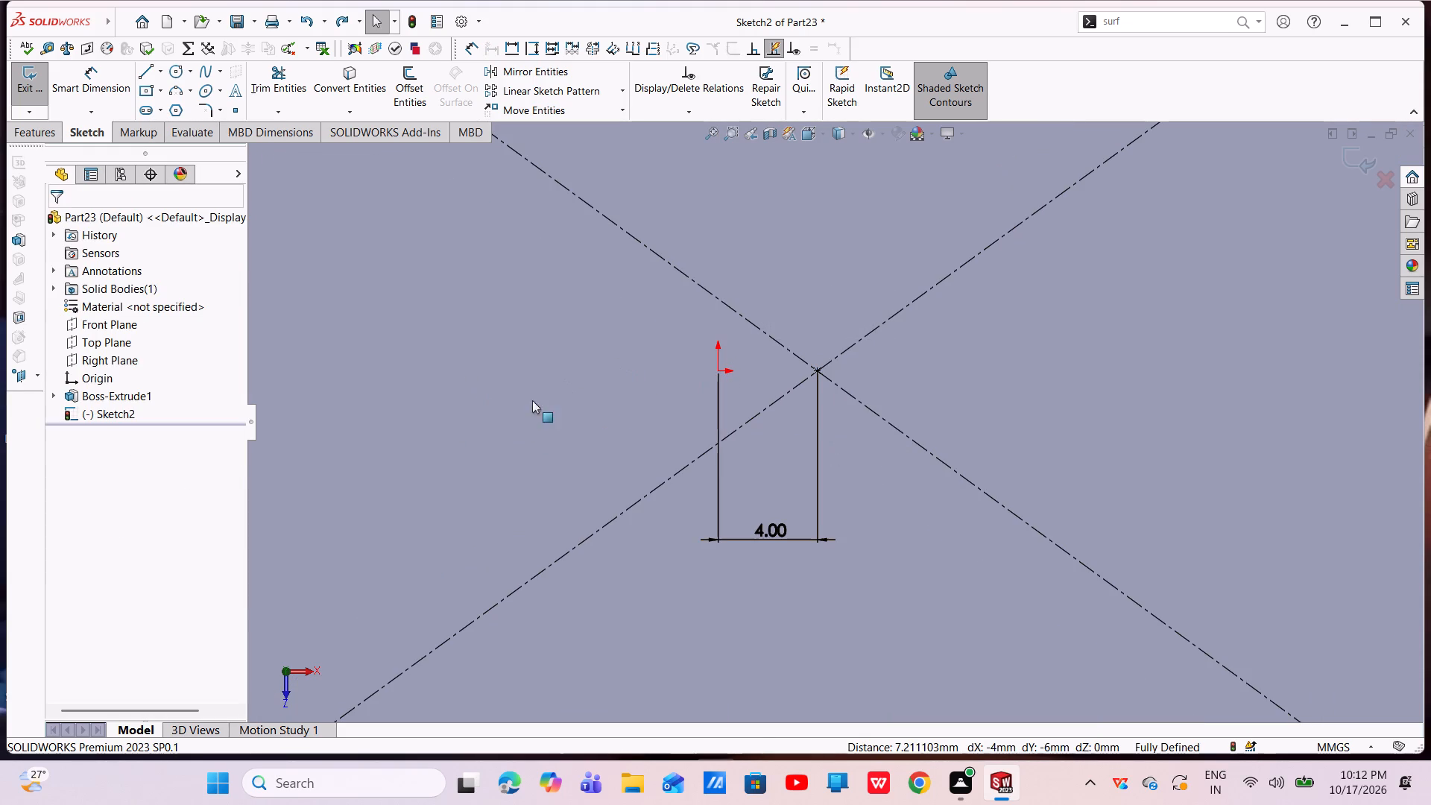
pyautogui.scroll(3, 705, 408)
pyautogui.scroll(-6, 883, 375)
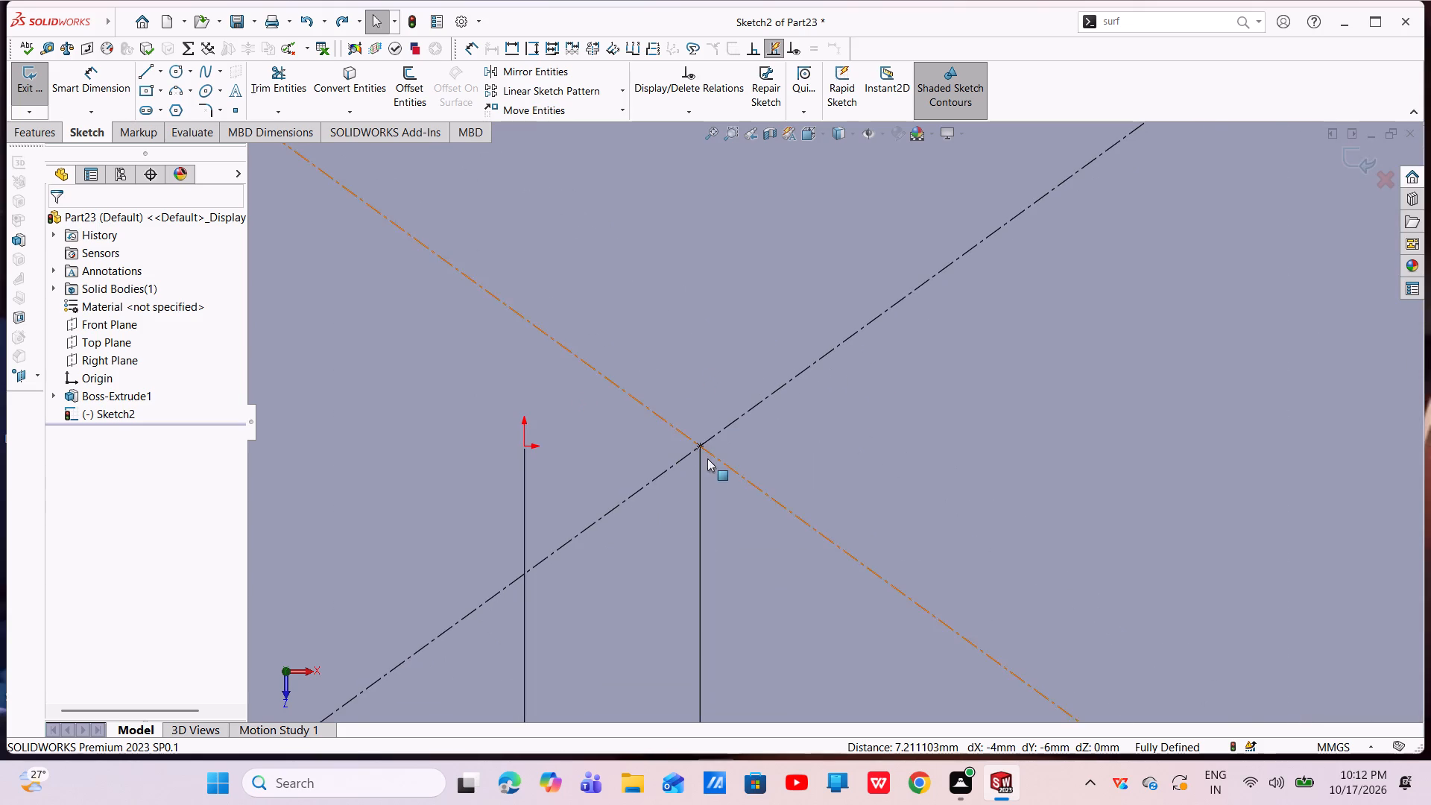
# Apply a Horizontal relation between the construction rectangle's centre point and the origin.
pyautogui.click(701, 449)
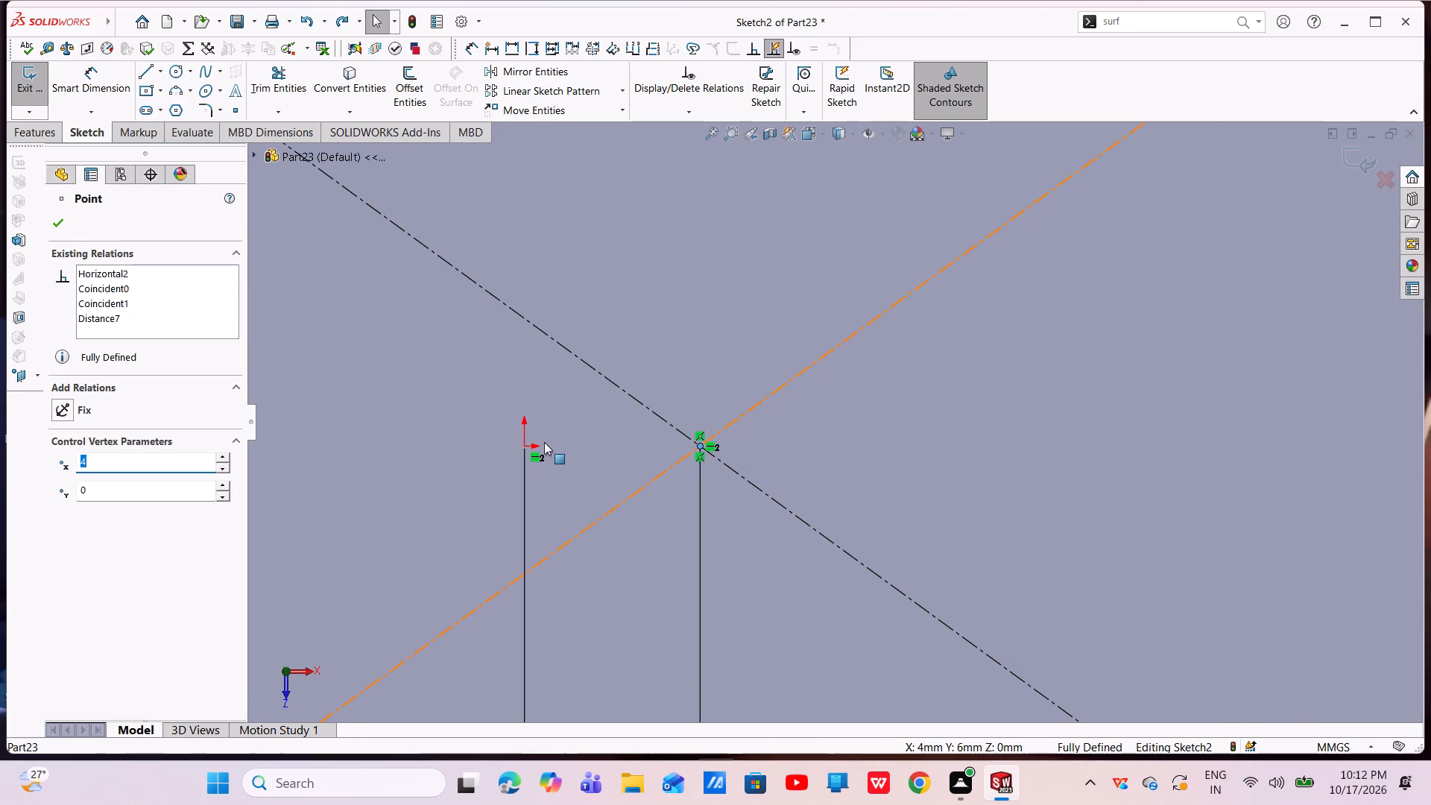
pyautogui.keyDown('ctrl'); pyautogui.click(526, 443); pyautogui.keyUp('ctrl')
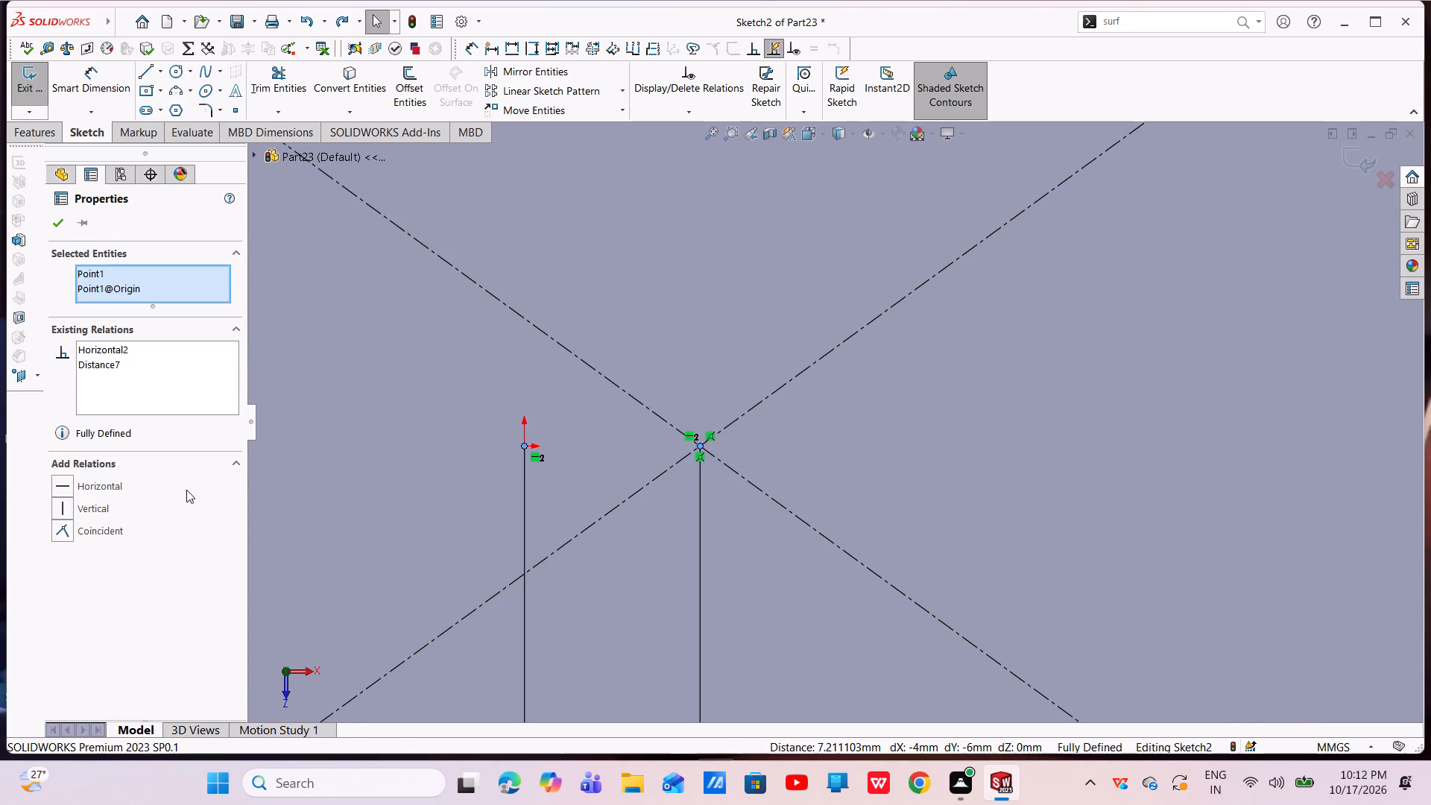
pyautogui.tripleClick(98, 481)
pyautogui.click(66, 219)
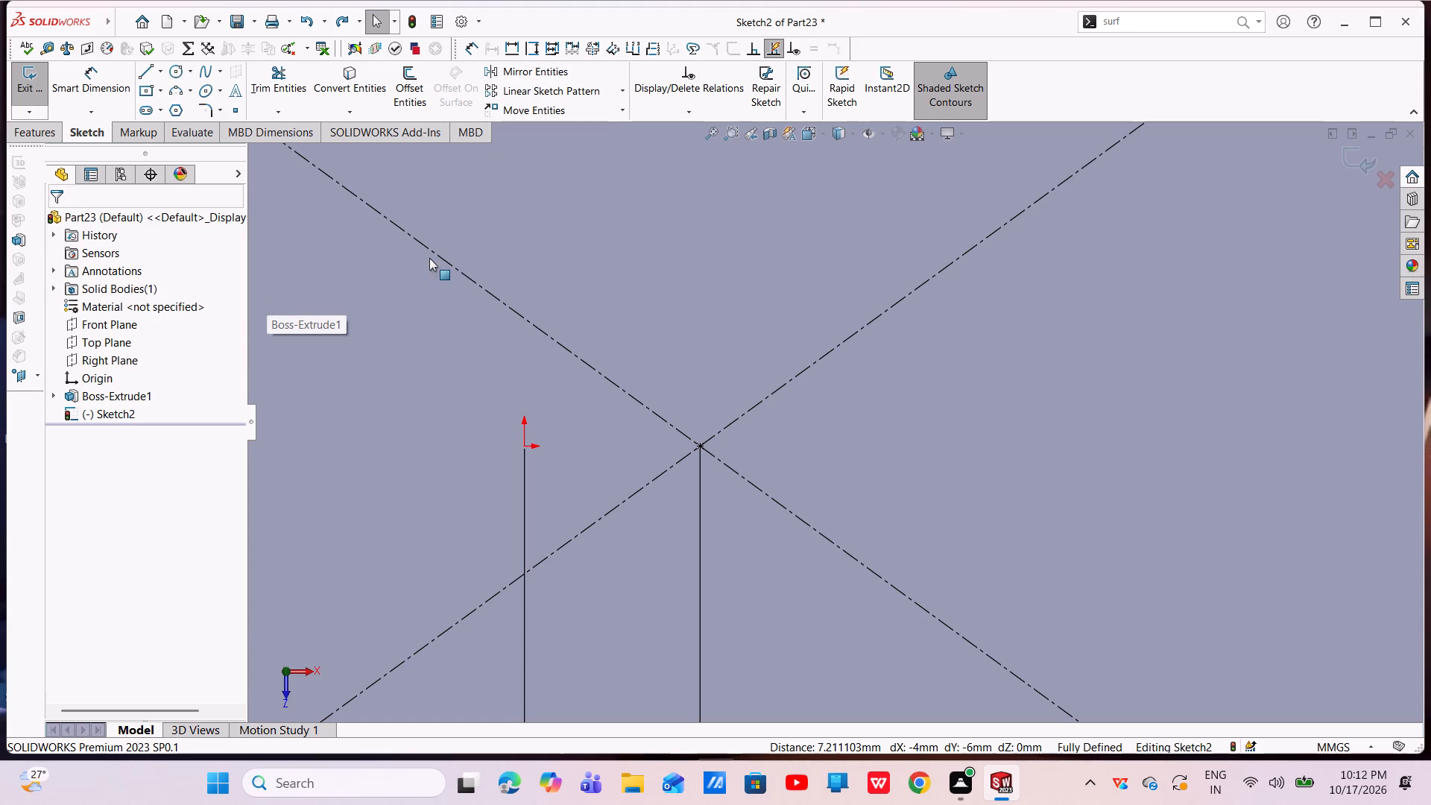
# Finish and exit the construction-rectangle layout sketch on the plate's top face.
pyautogui.scroll(5, 660, 271)
pyautogui.scroll(3, 764, 297)
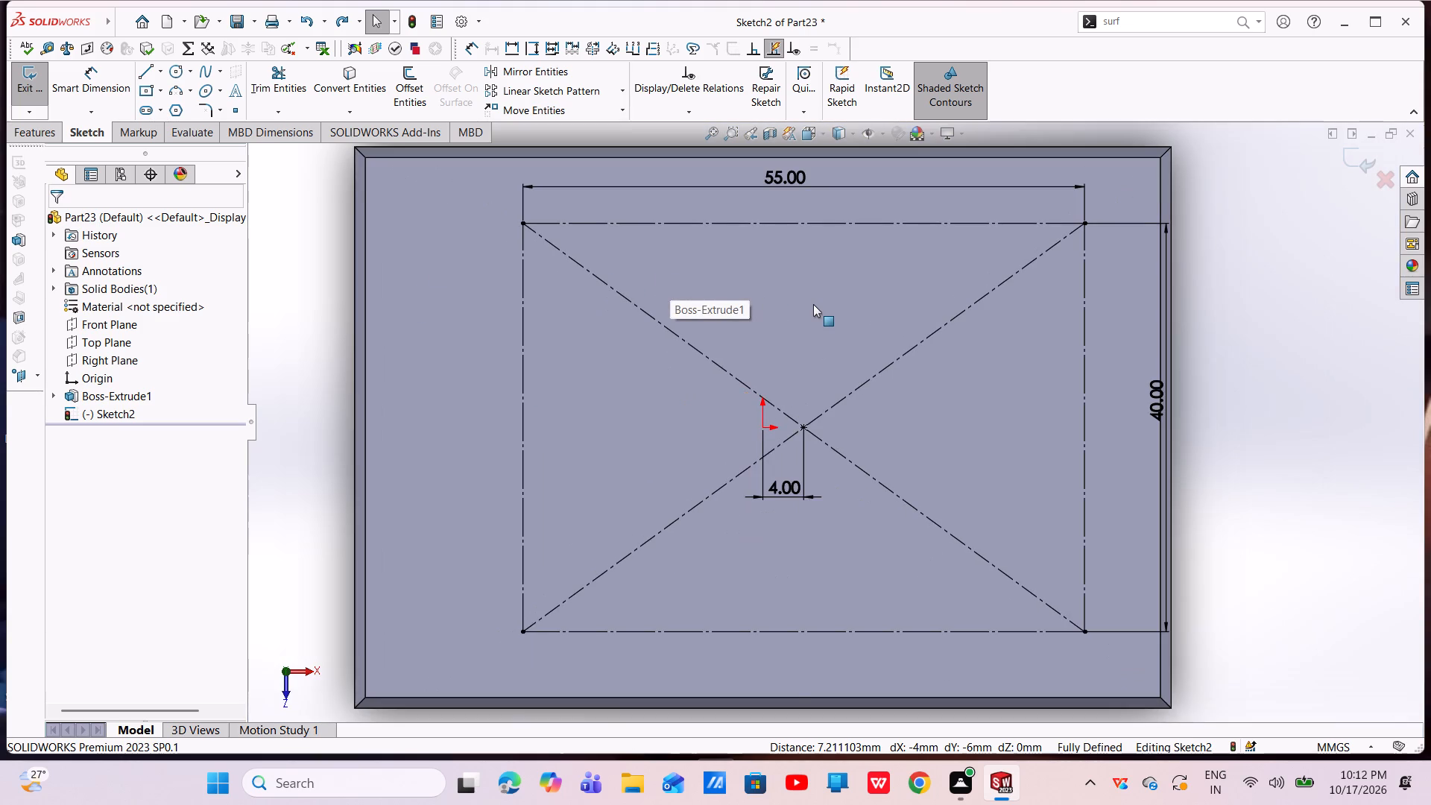
pyautogui.scroll(1, 813, 304)
pyautogui.click(1356, 160)
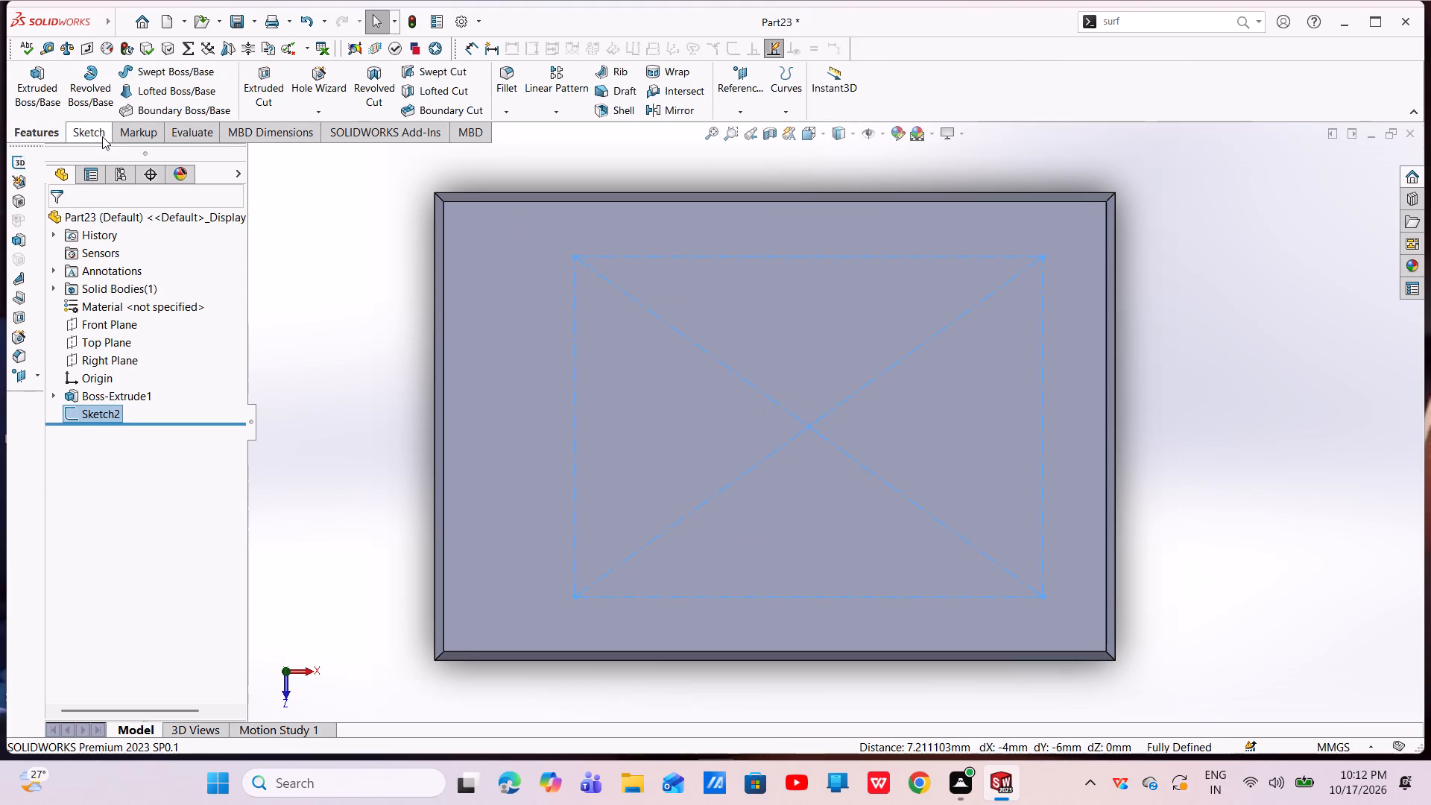
# Start a Hole Wizard feature for the base plate.
pyautogui.click(321, 107)
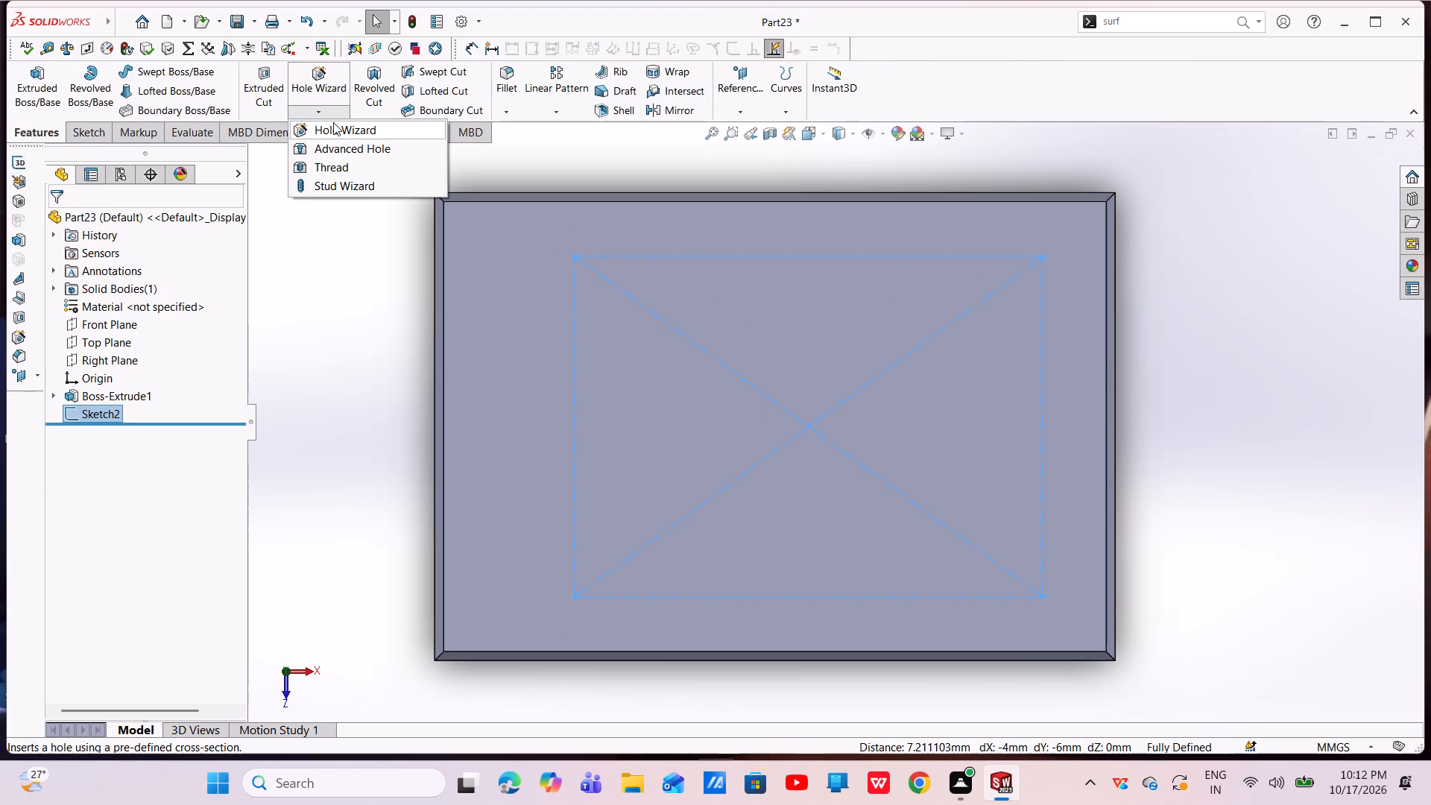
pyautogui.click(338, 125)
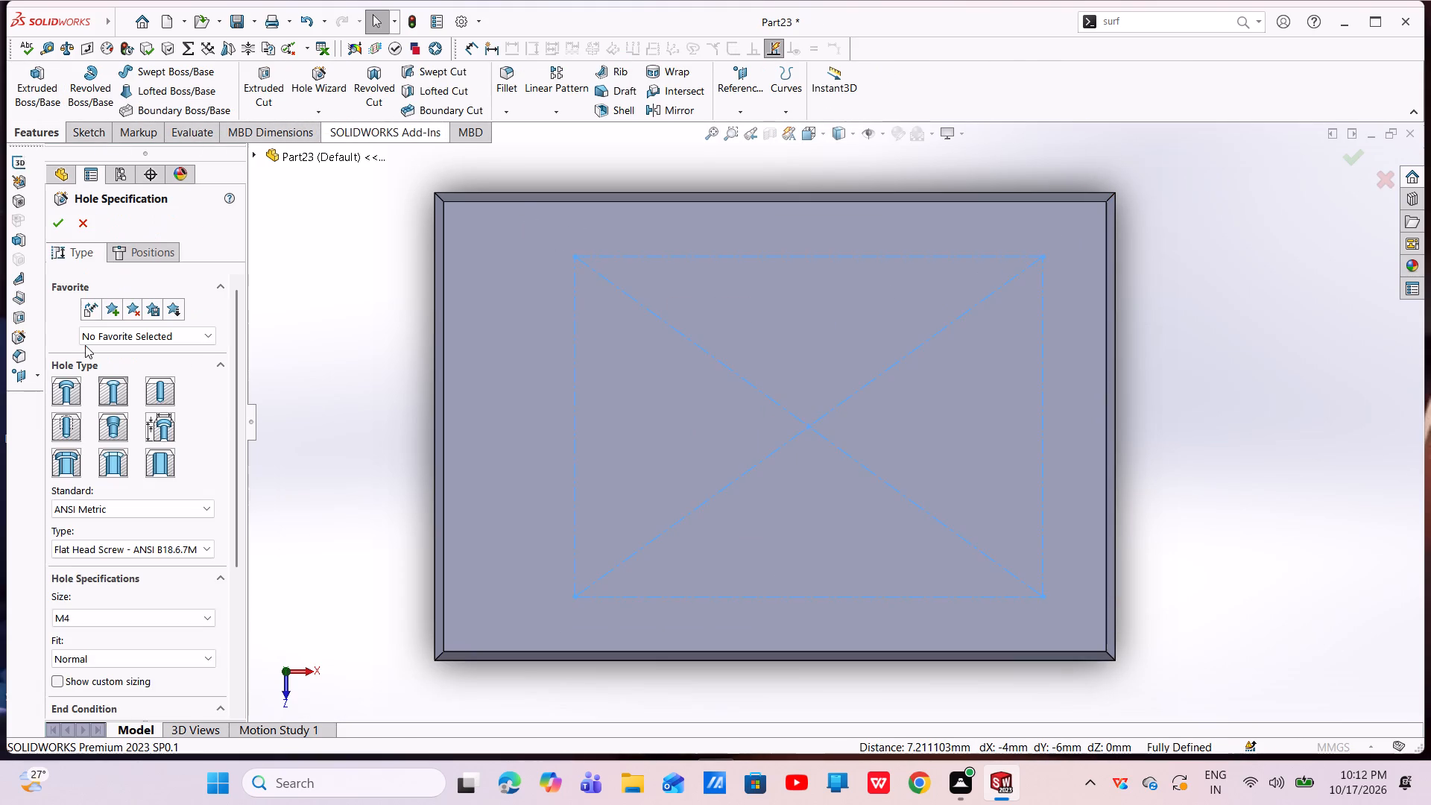
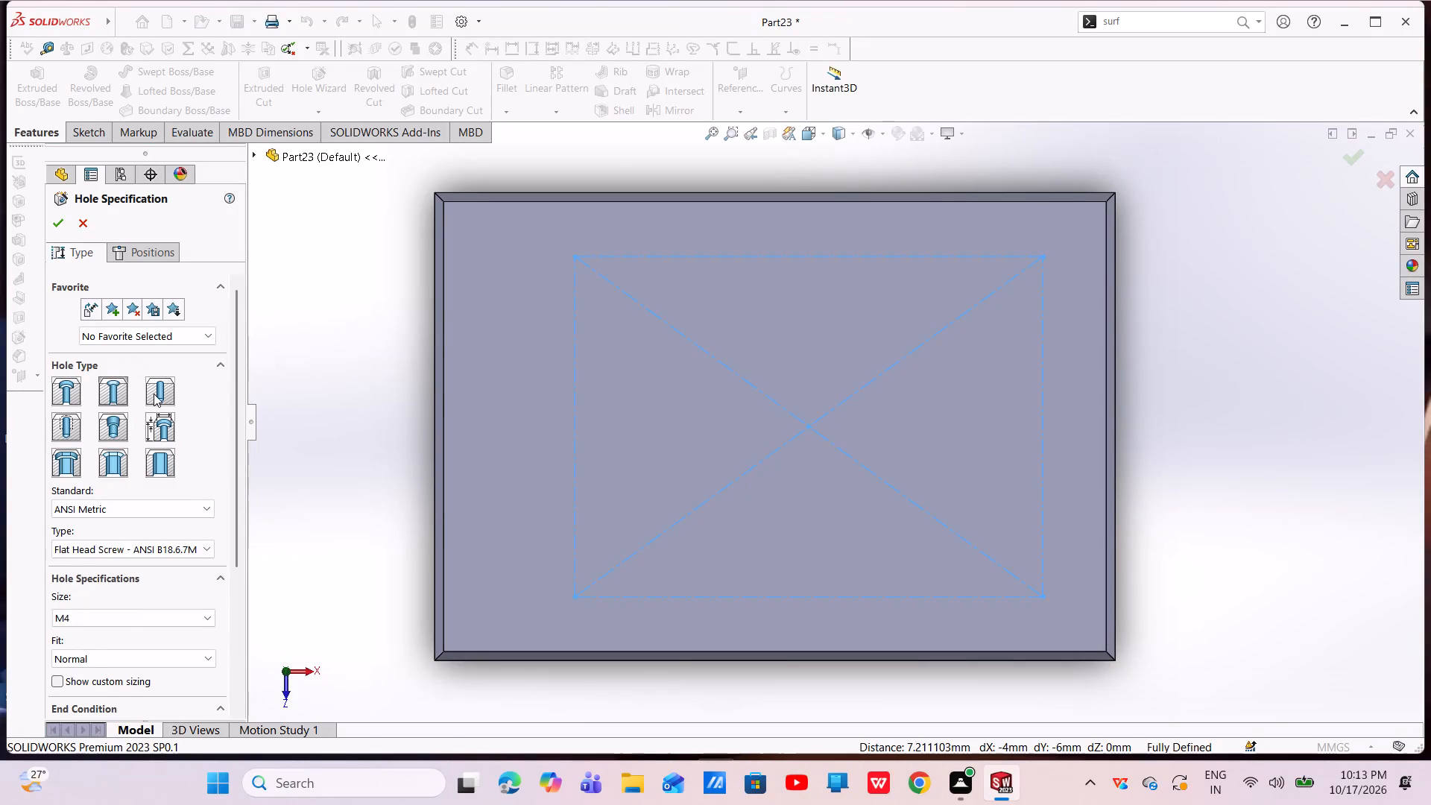
# Configure the hole as a plain ANSI Metric hole of the Dowel Holes type with size Ø4.0.
pyautogui.click(154, 394)
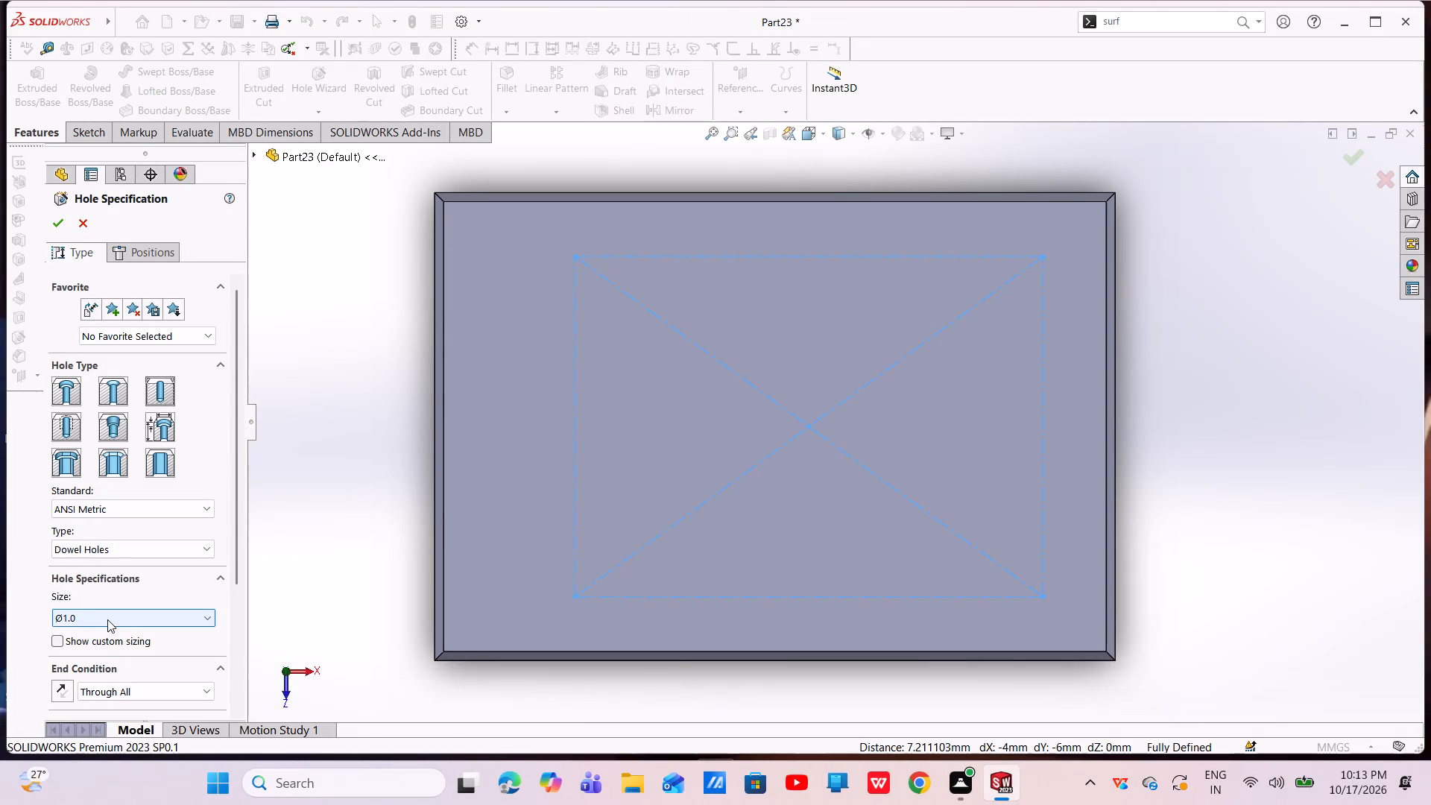
pyautogui.click(107, 619)
pyautogui.click(90, 713)
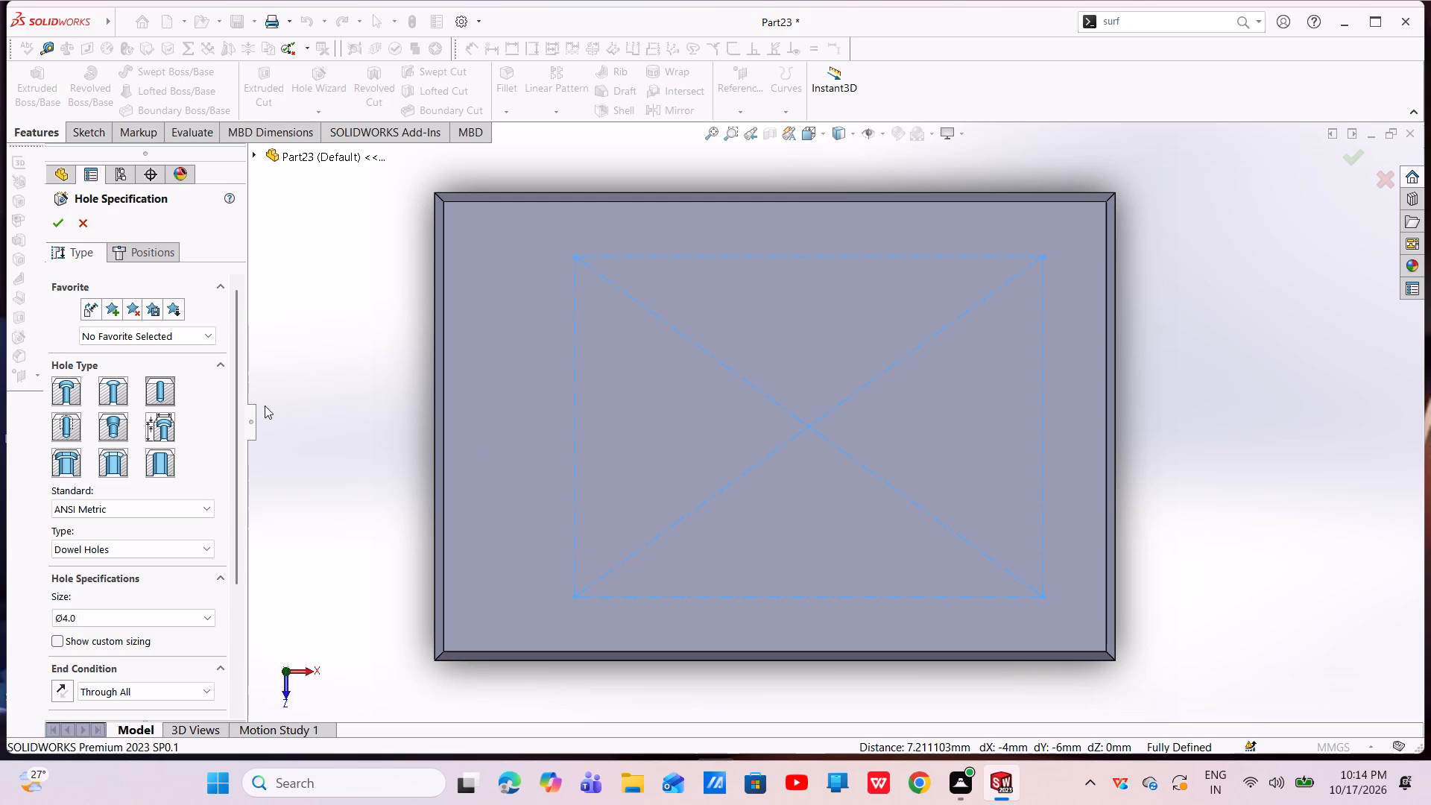
pyautogui.moveTo(240, 415); pyautogui.dragTo(220, 534)
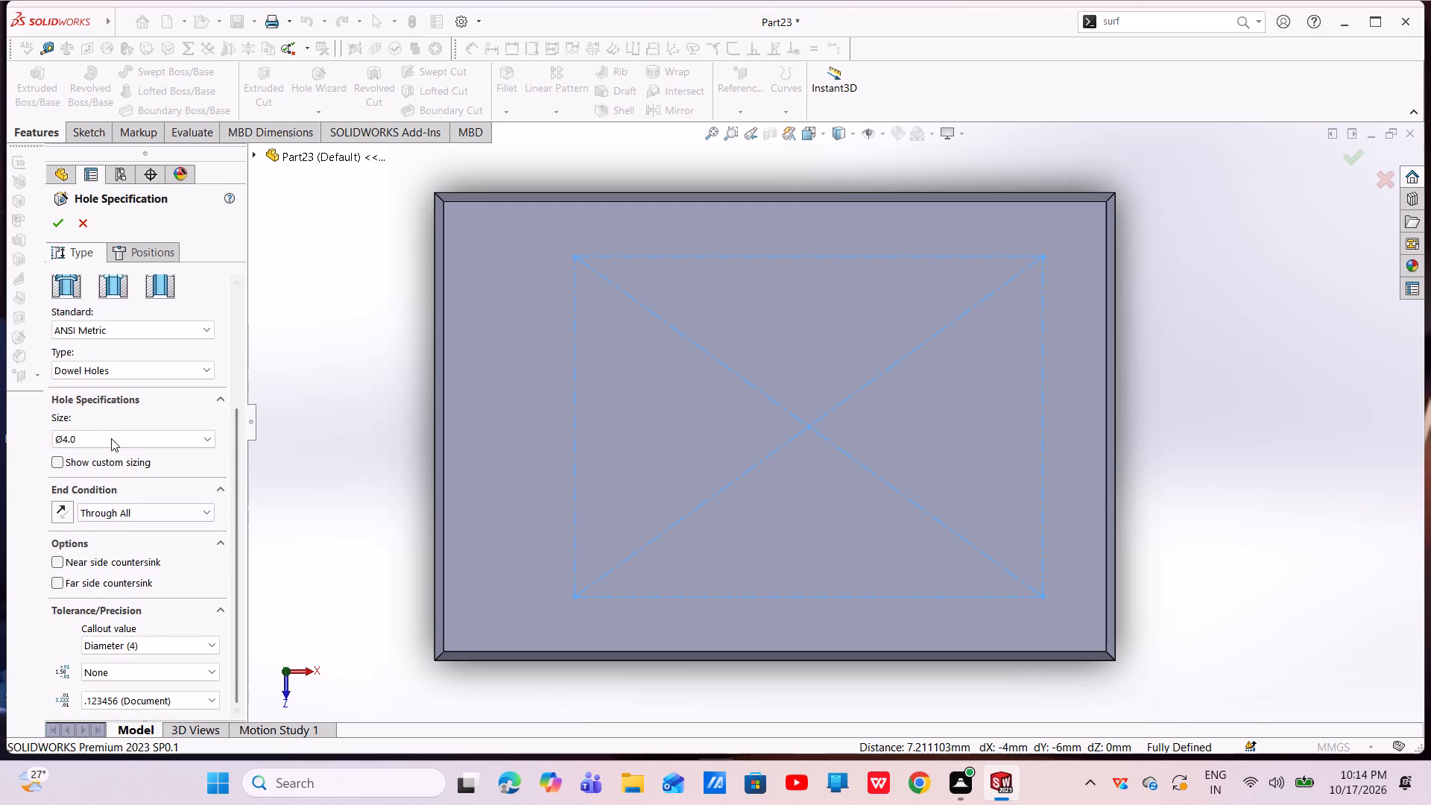
# Position the holes in a 3D sketch at the four corners of the construction rectangle and complete the Hole Wizard feature.
pyautogui.click(162, 249)
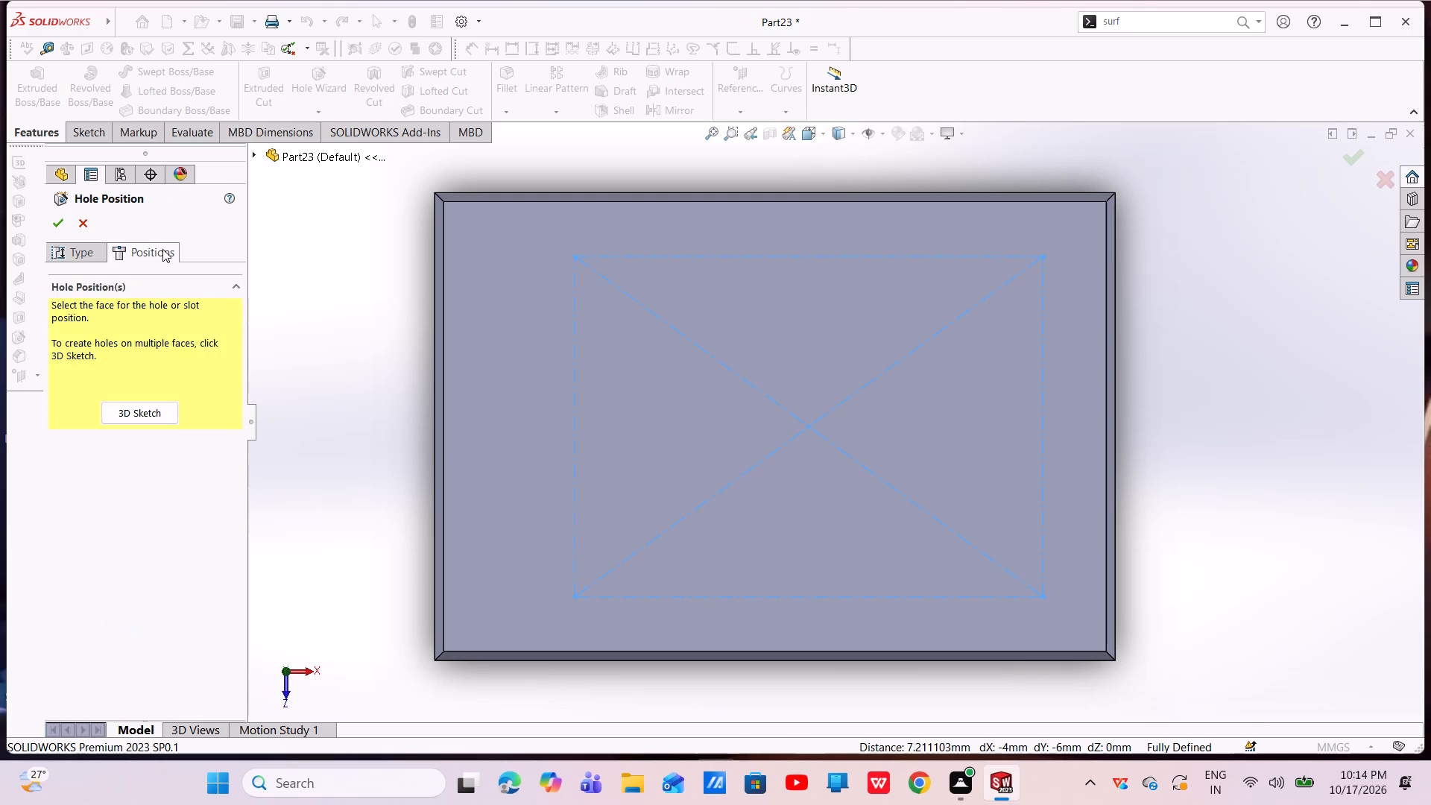
pyautogui.click(156, 417)
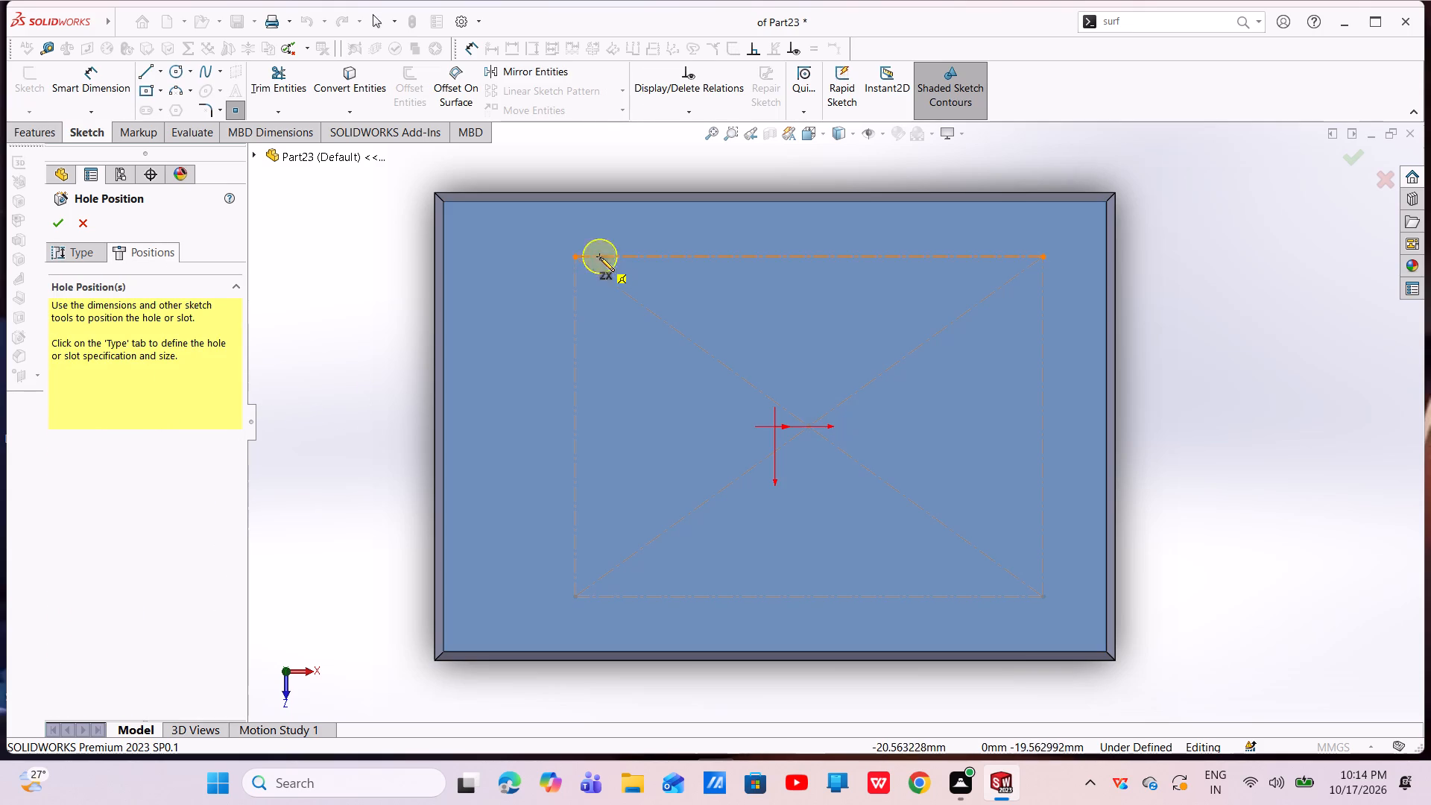
pyautogui.click(572, 260)
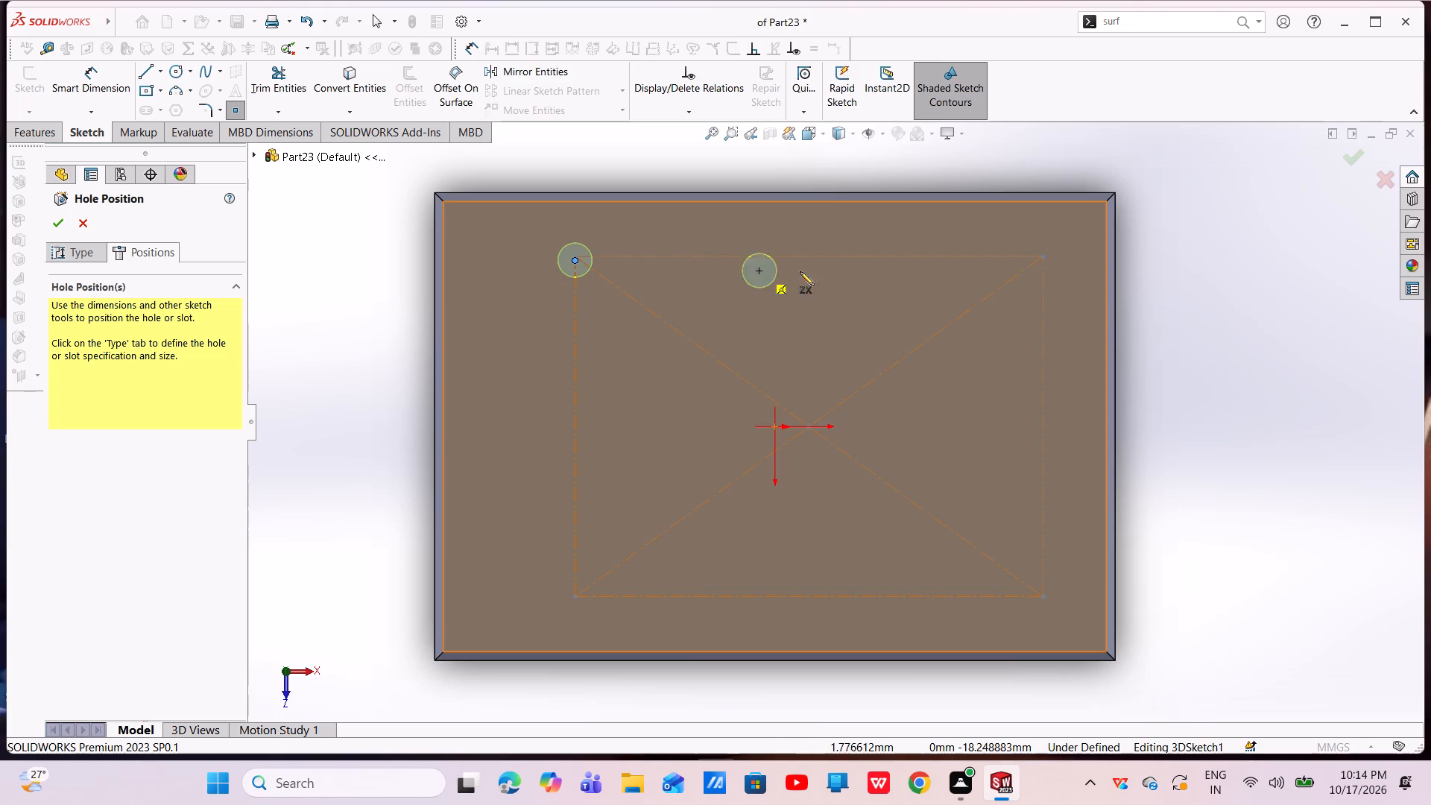
pyautogui.click(1042, 259)
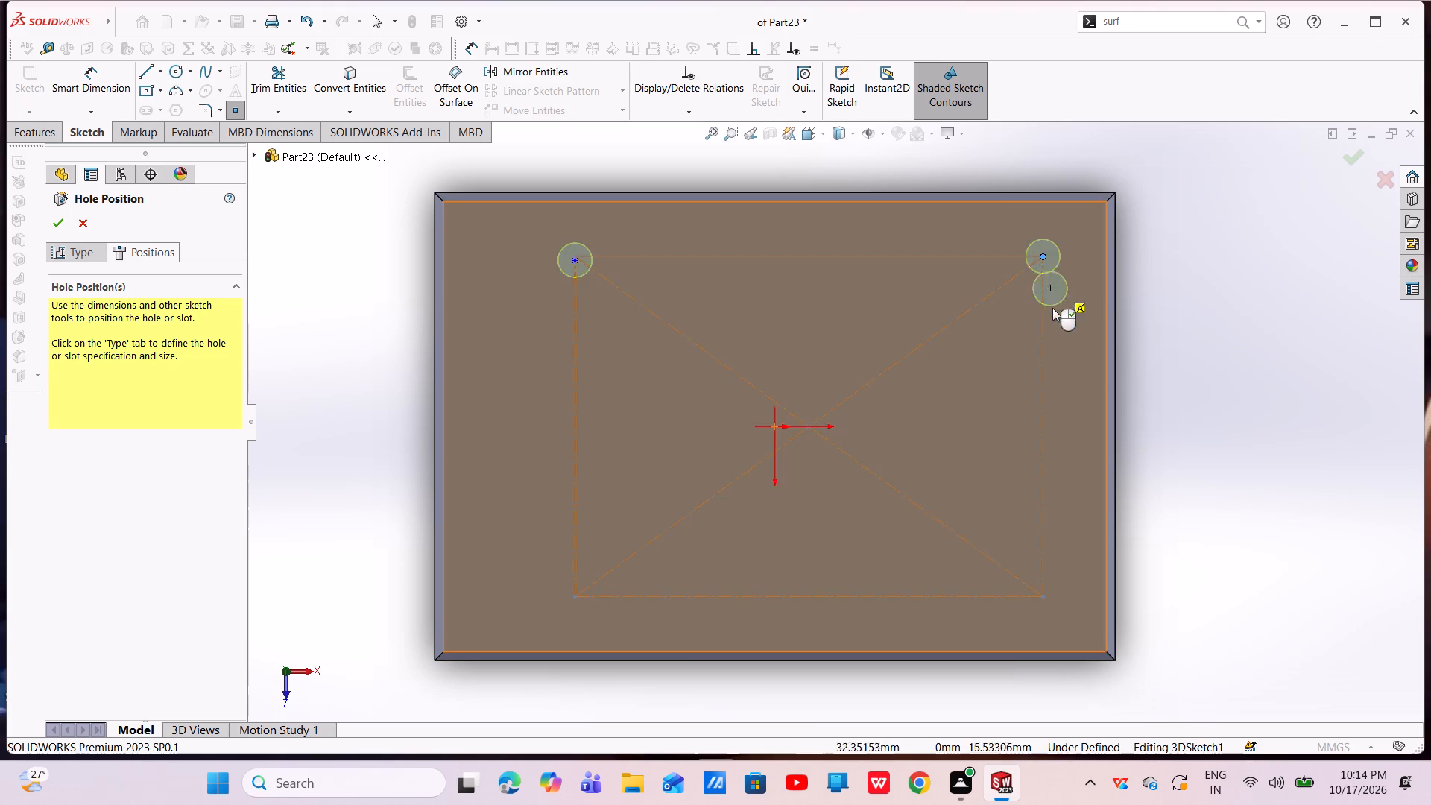
pyautogui.click(1045, 599)
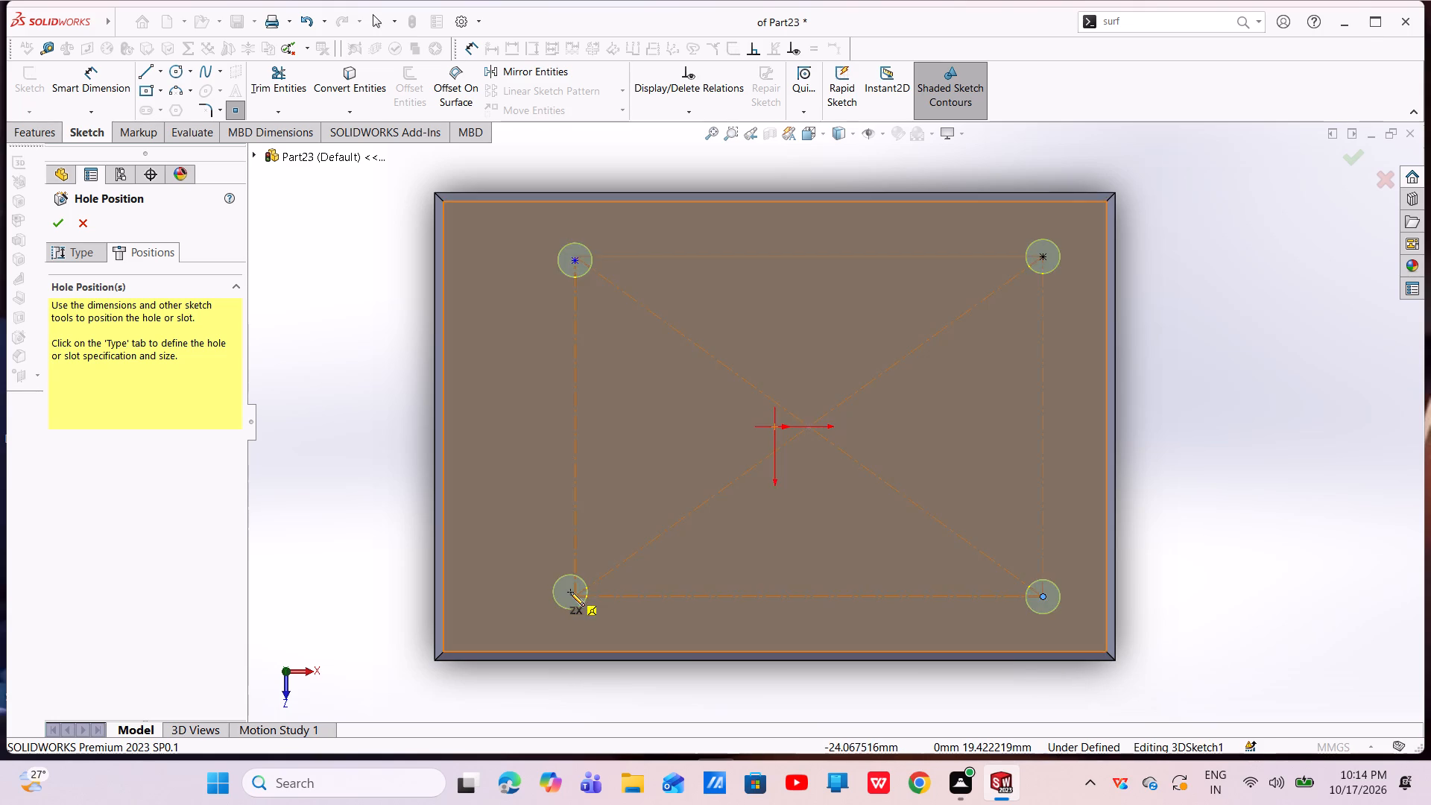
pyautogui.click(572, 598)
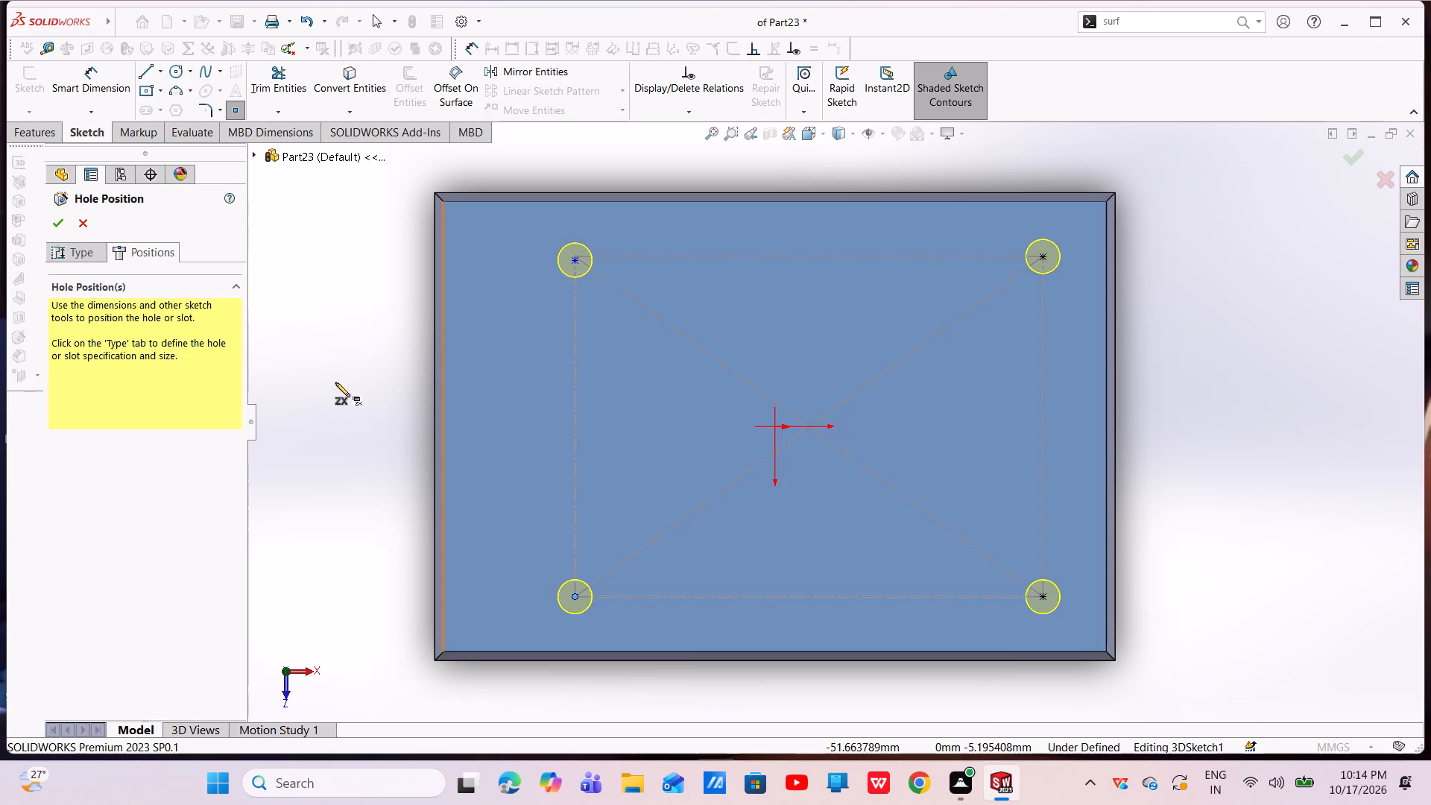
pyautogui.click(65, 224)
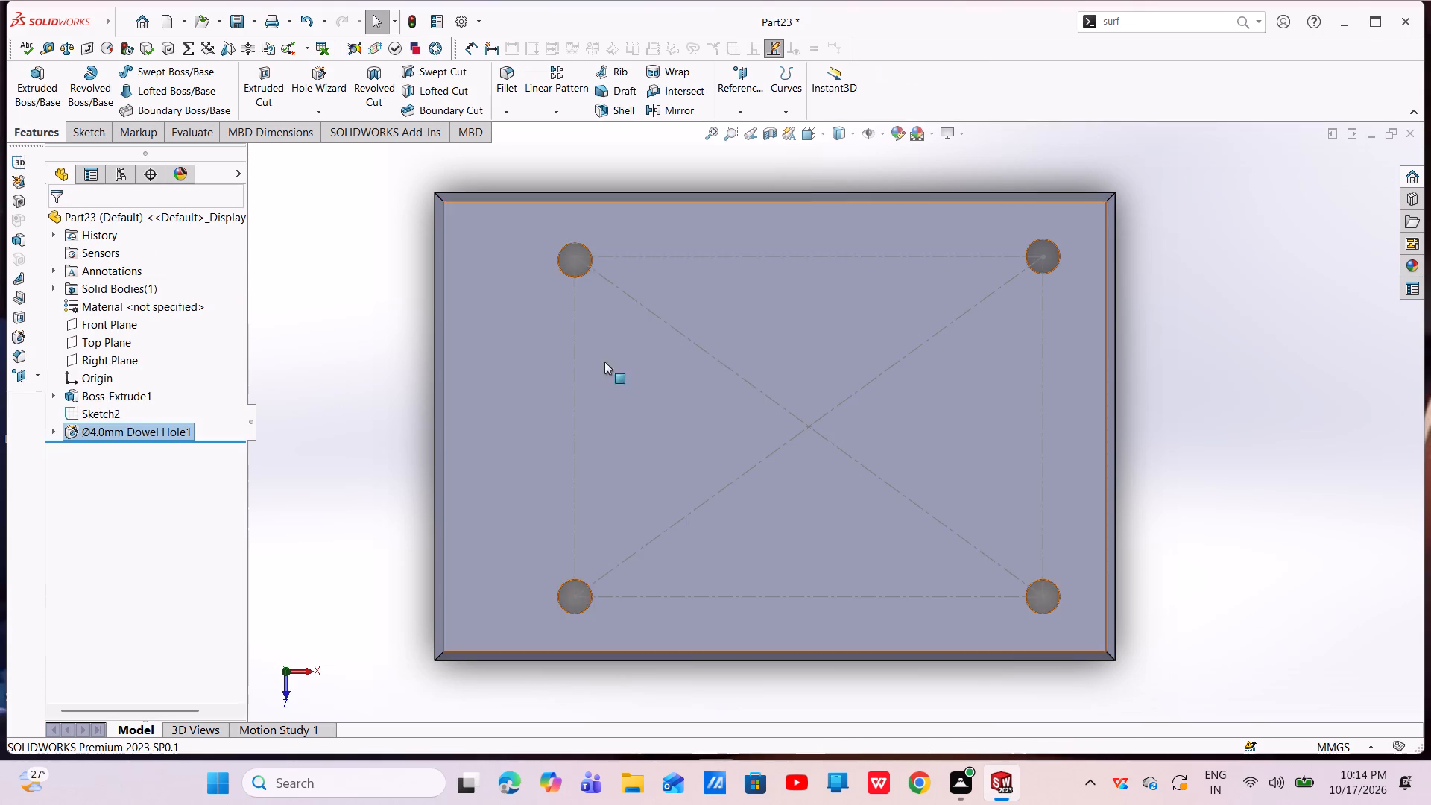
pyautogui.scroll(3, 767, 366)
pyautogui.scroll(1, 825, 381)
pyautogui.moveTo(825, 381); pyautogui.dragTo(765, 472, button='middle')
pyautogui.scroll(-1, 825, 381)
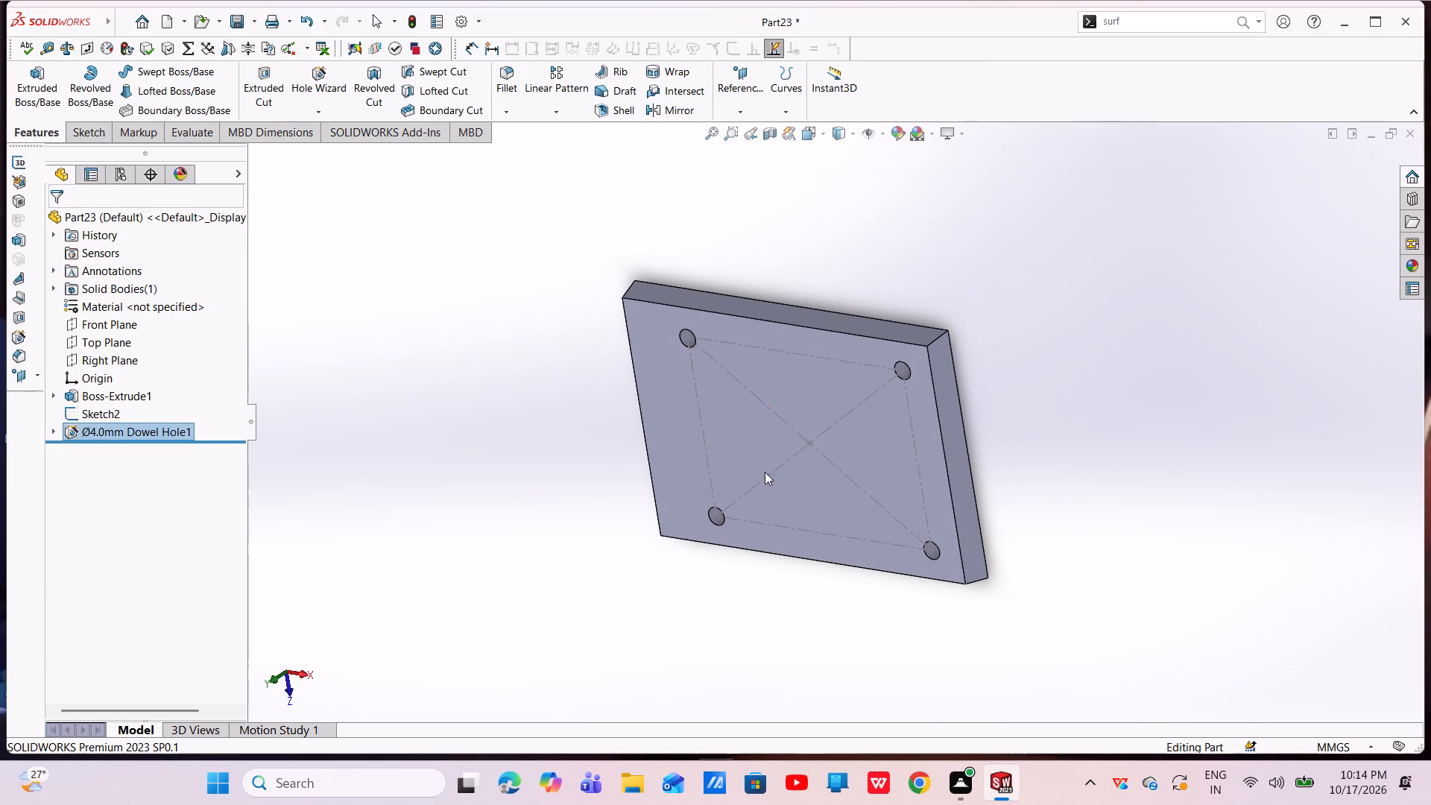
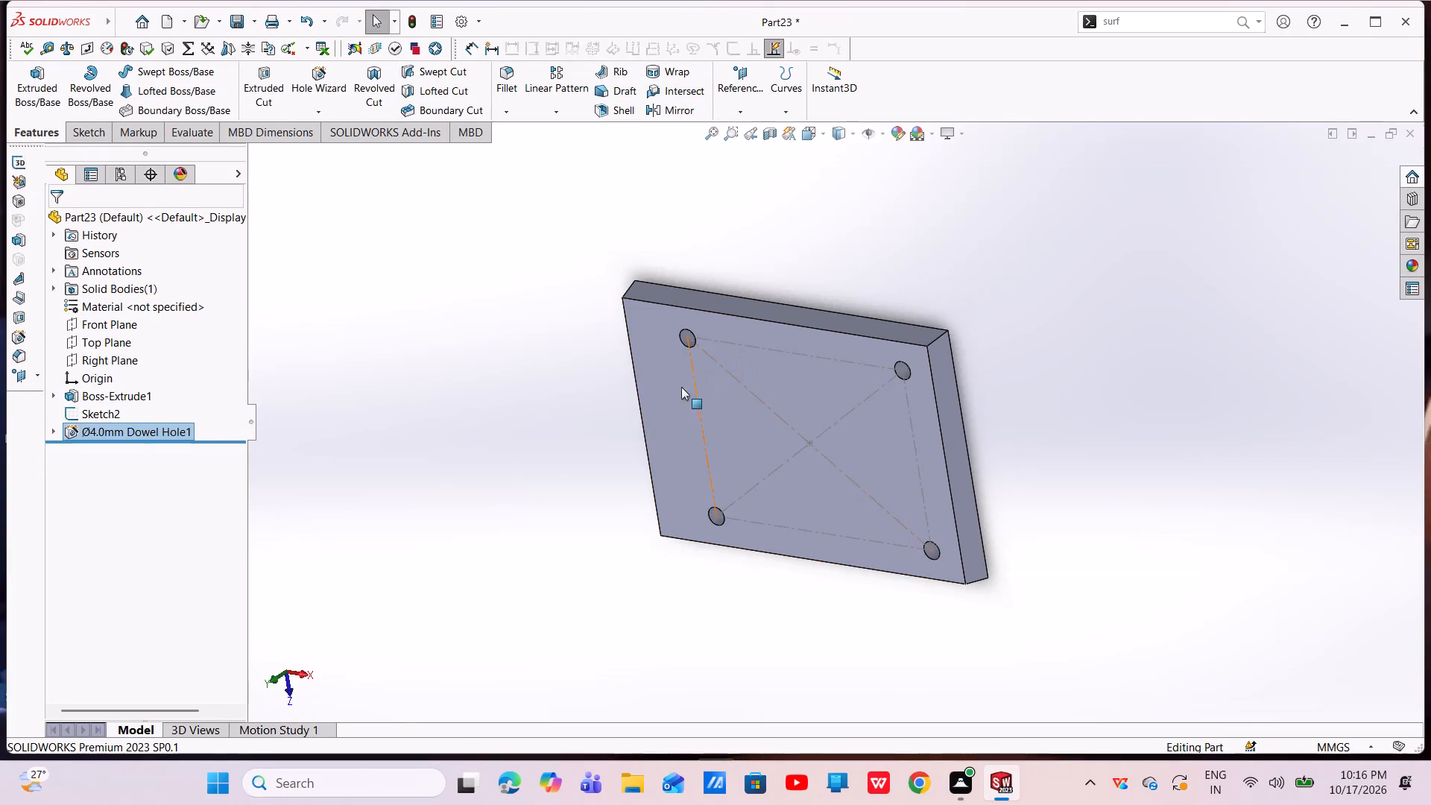
# Start a sketch on the plate's holed face with a vertical line about 9.9 mm along one short edge and tangent arcs about R93.7 and R65.6.
pyautogui.click(672, 394)
pyautogui.click(737, 353)
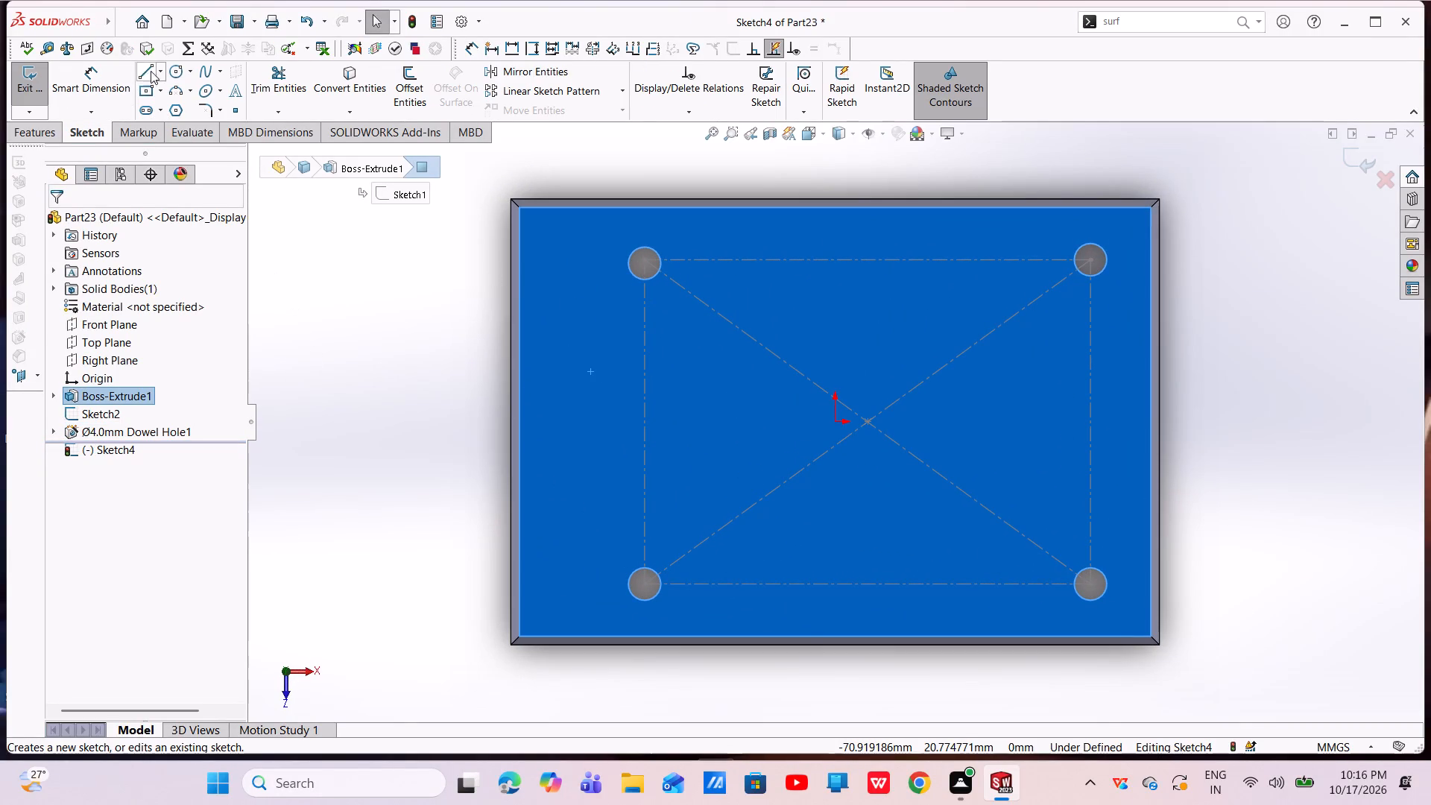
pyautogui.click(157, 77)
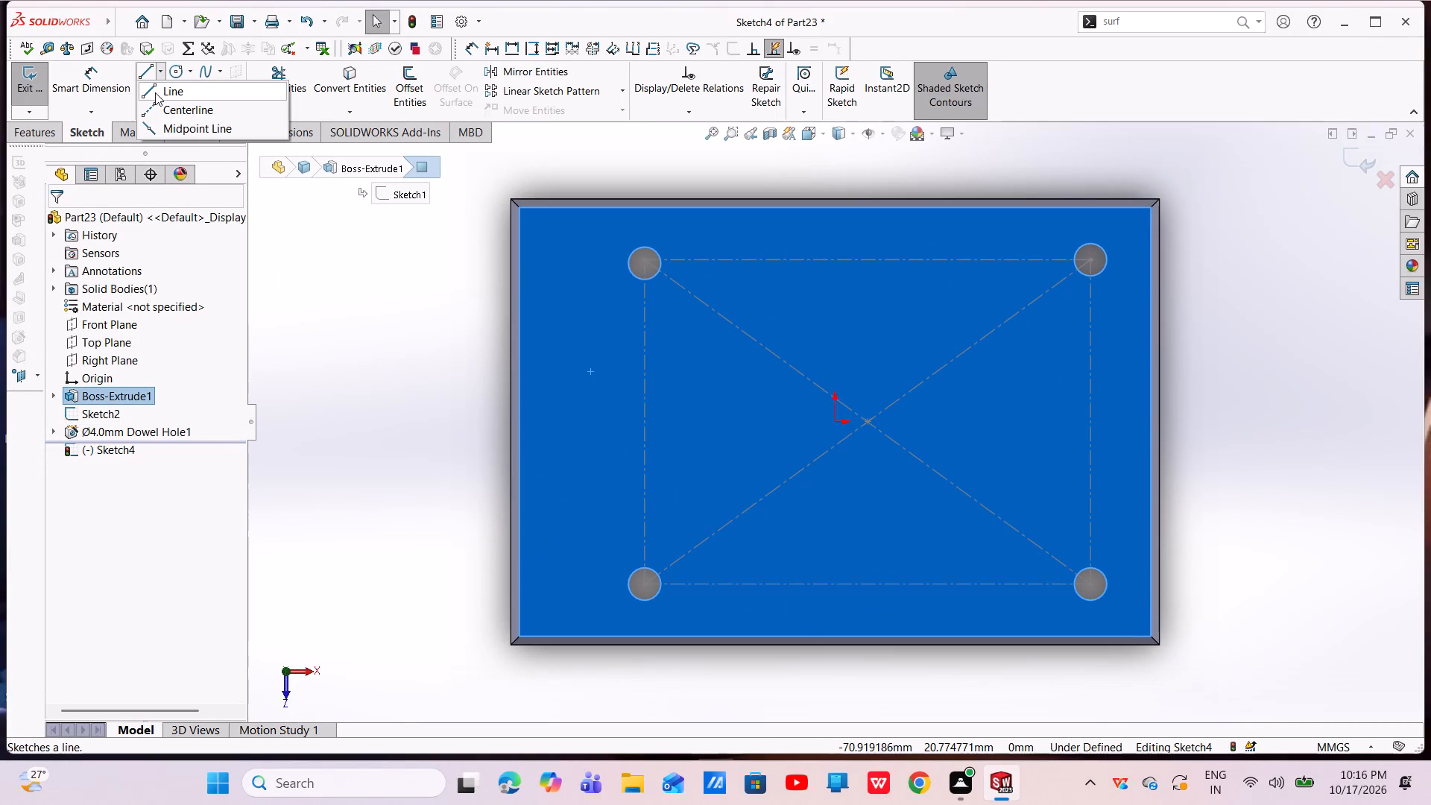
pyautogui.click(141, 66)
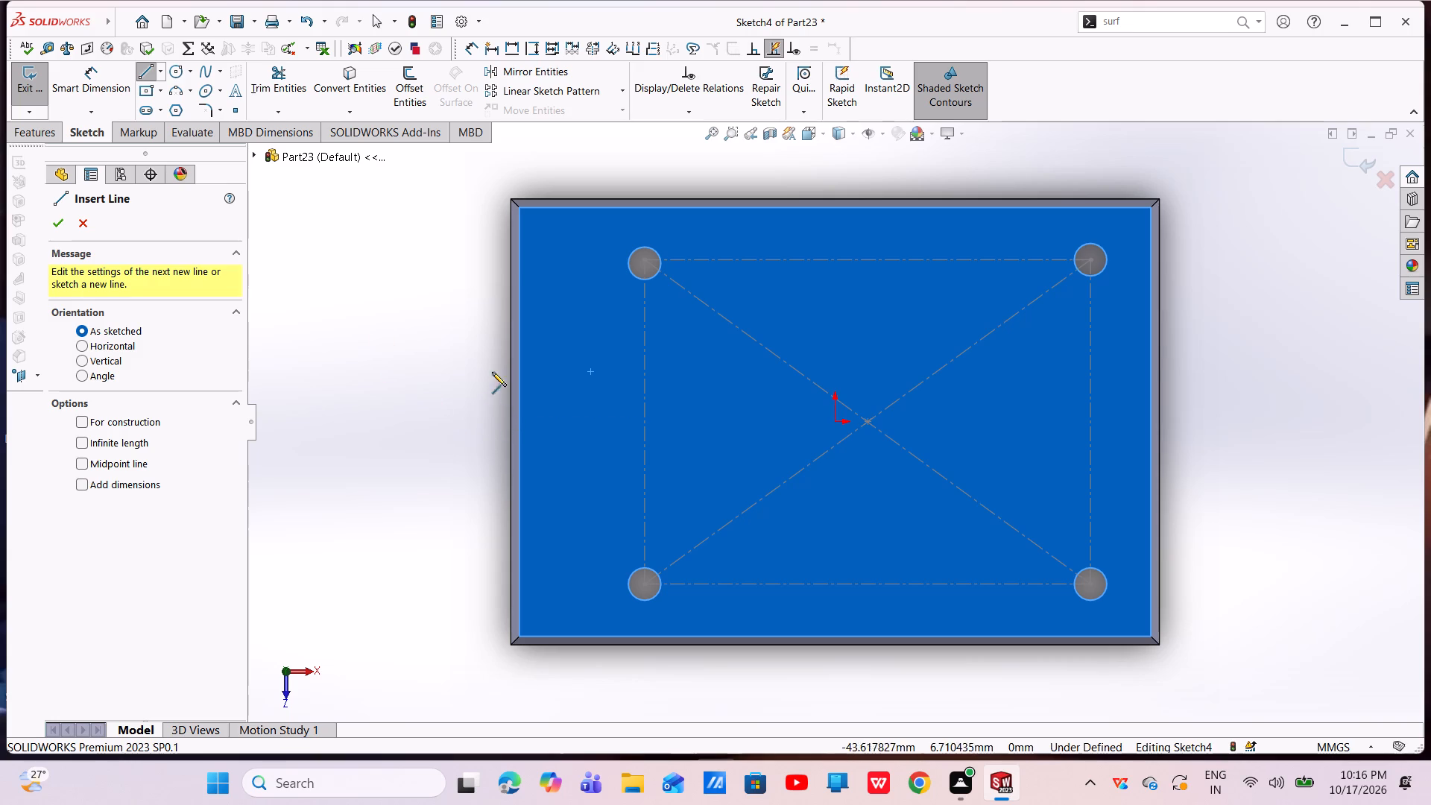
pyautogui.click(516, 422)
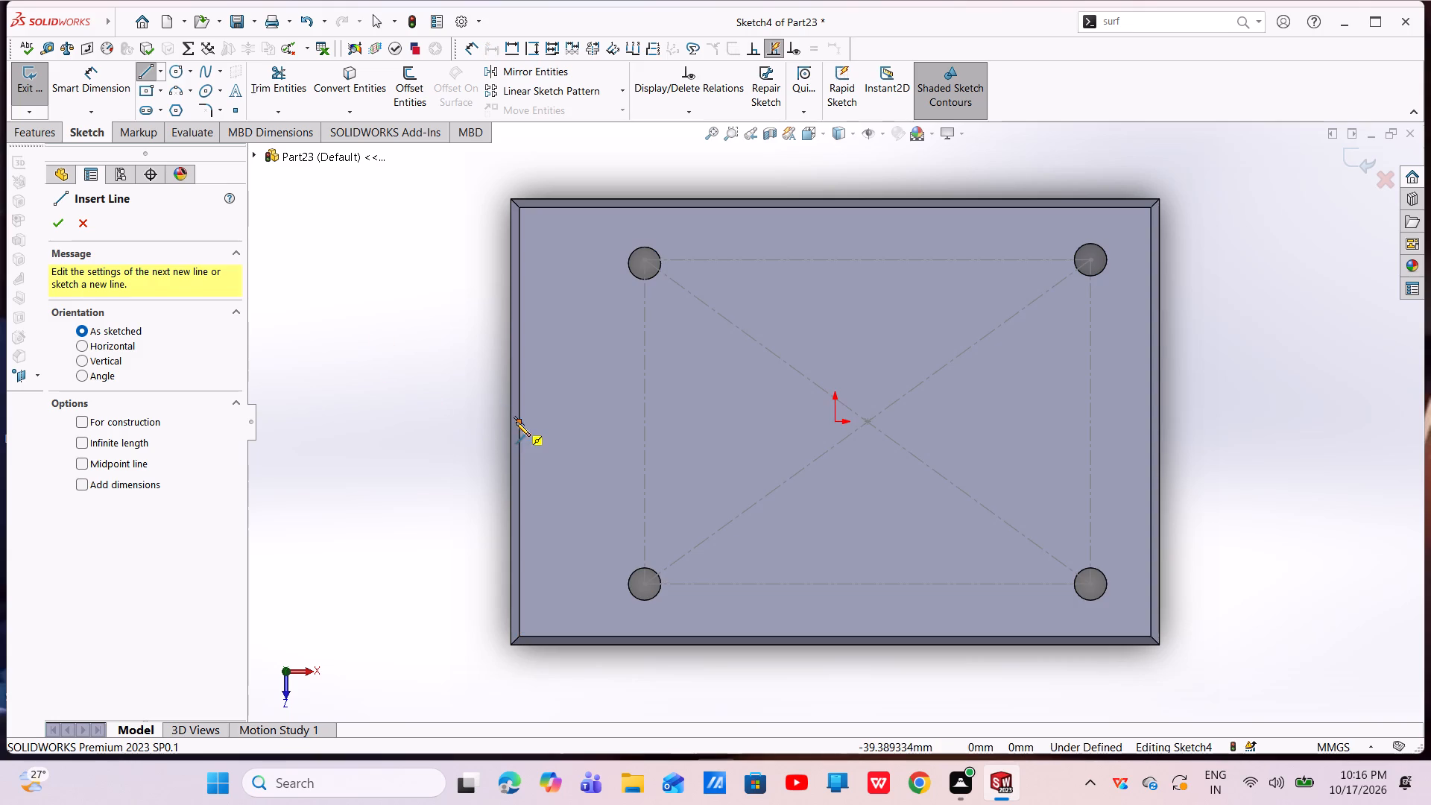
pyautogui.click(517, 502)
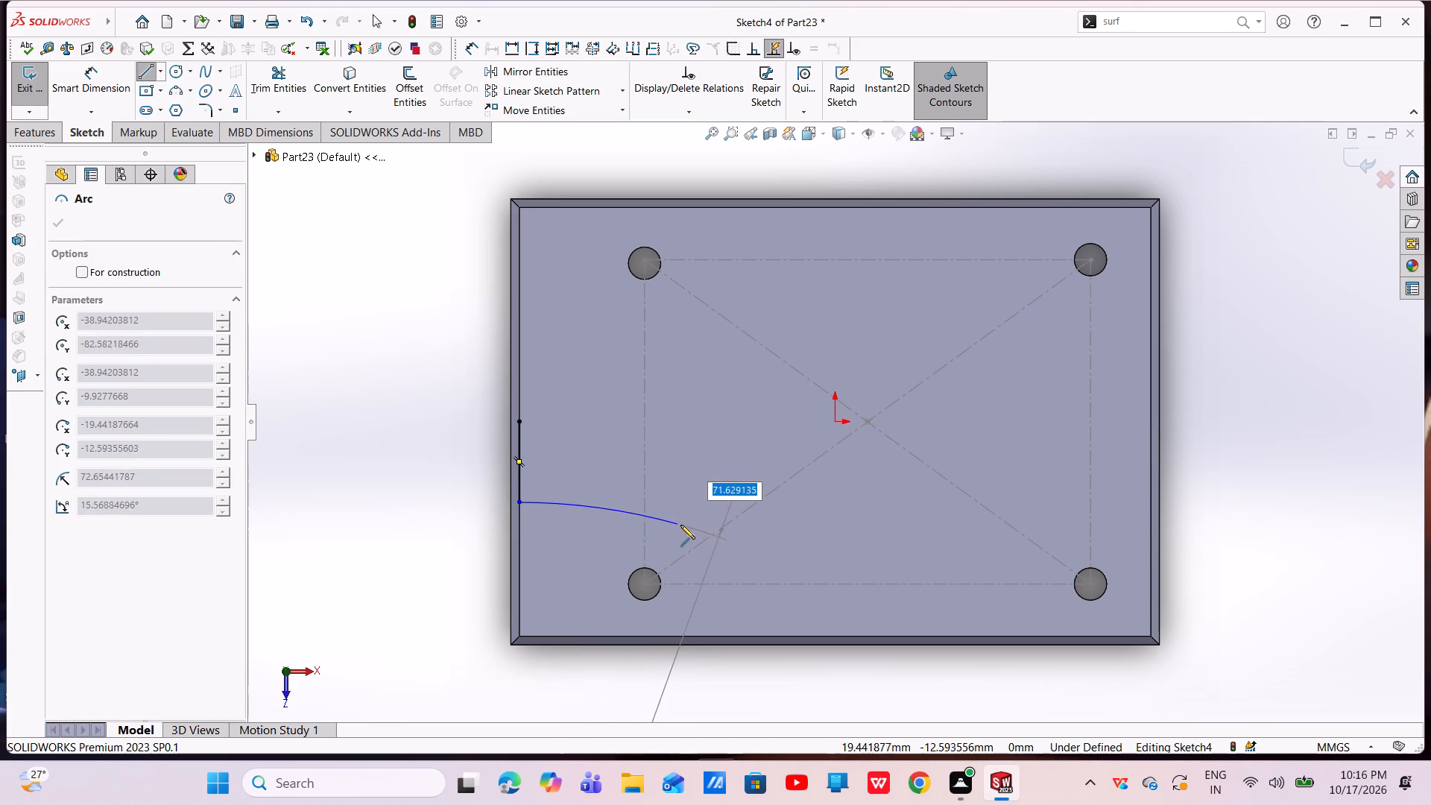
pyautogui.click(719, 528)
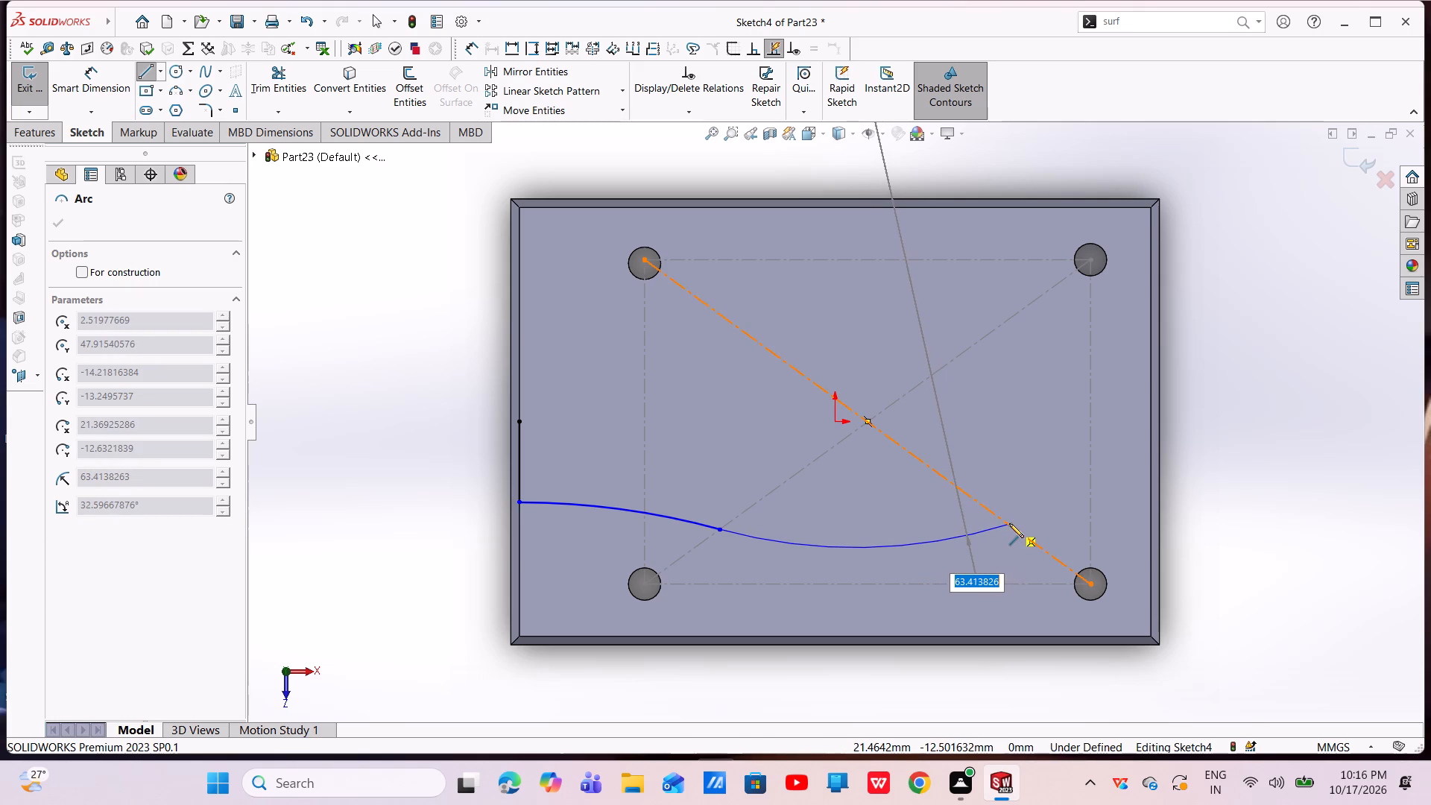
pyautogui.click(1090, 496)
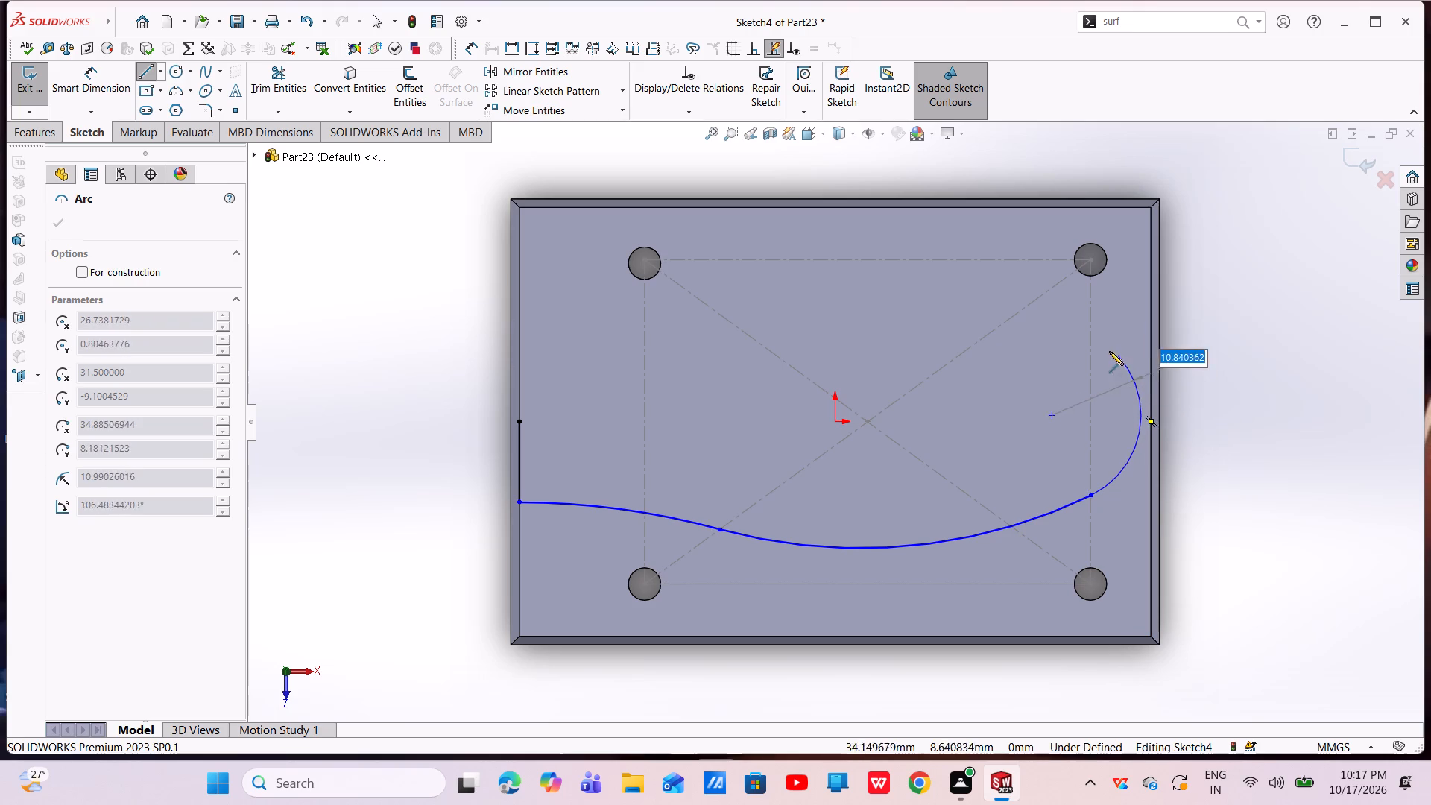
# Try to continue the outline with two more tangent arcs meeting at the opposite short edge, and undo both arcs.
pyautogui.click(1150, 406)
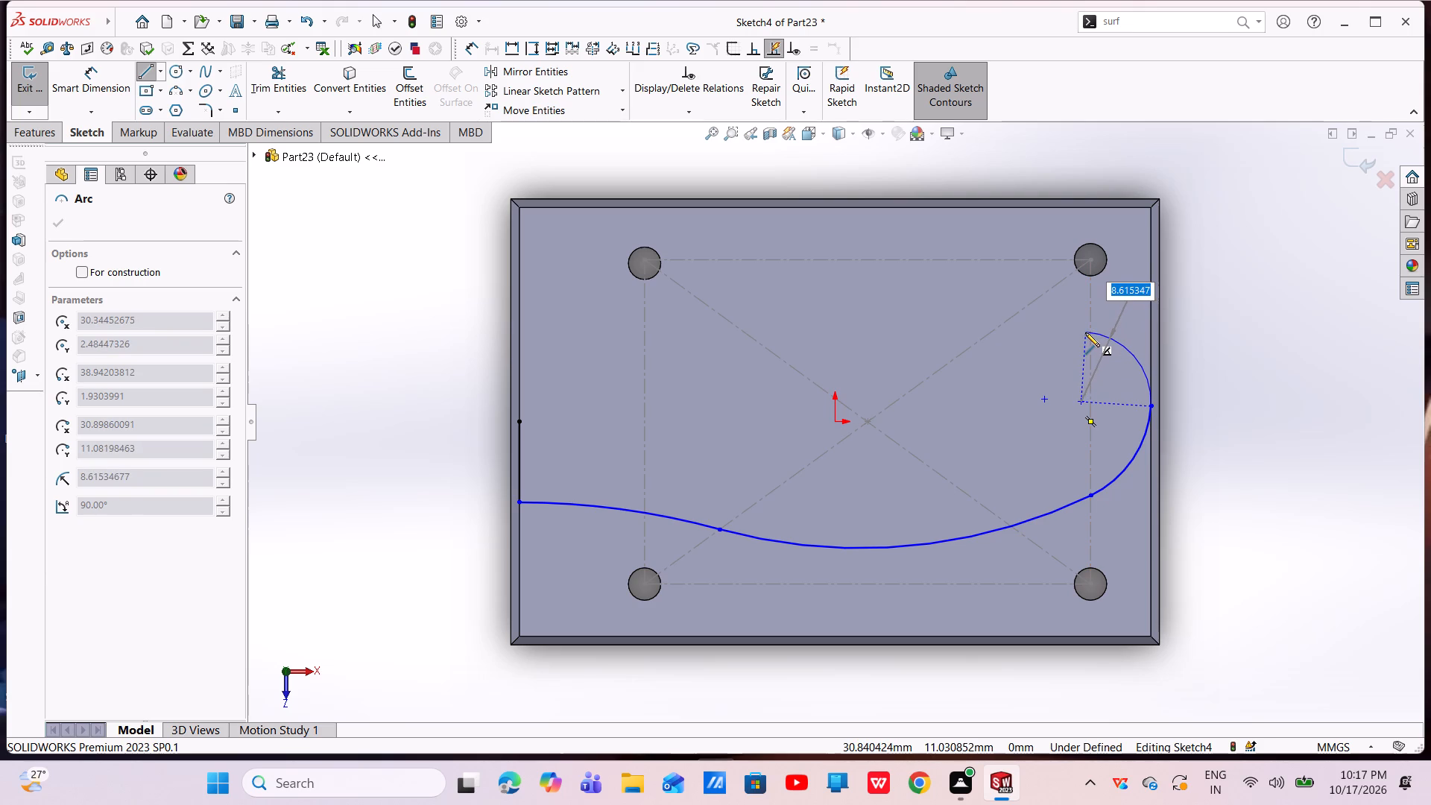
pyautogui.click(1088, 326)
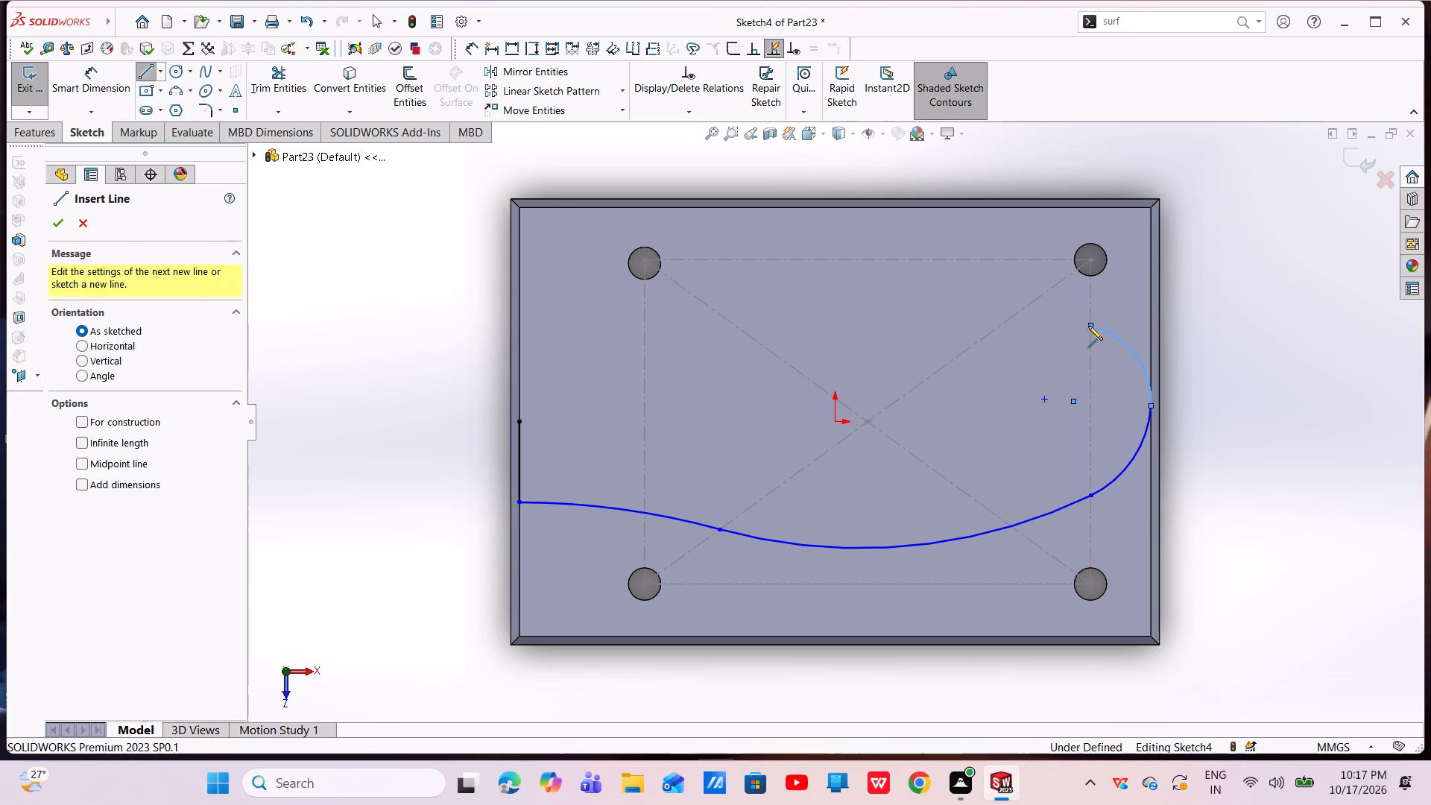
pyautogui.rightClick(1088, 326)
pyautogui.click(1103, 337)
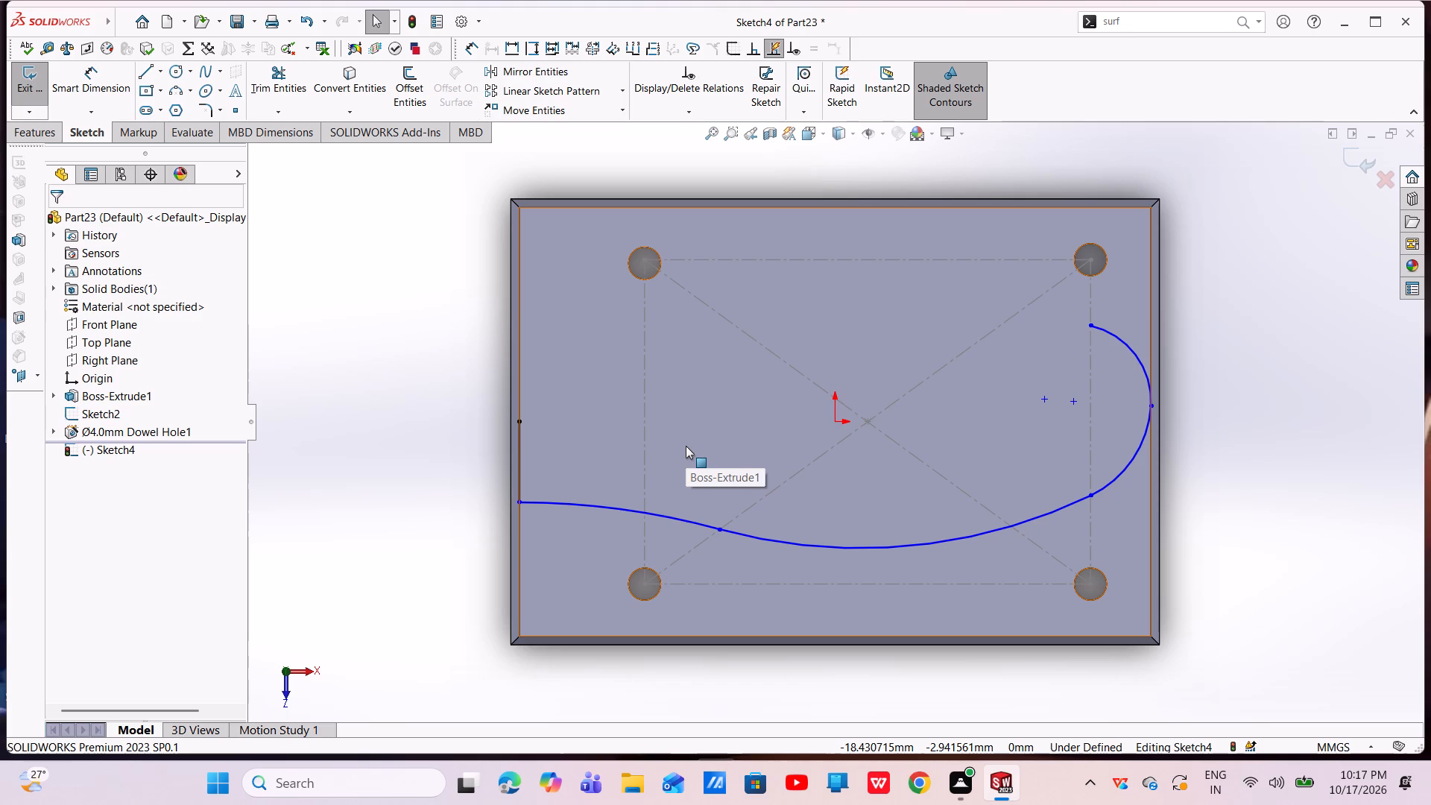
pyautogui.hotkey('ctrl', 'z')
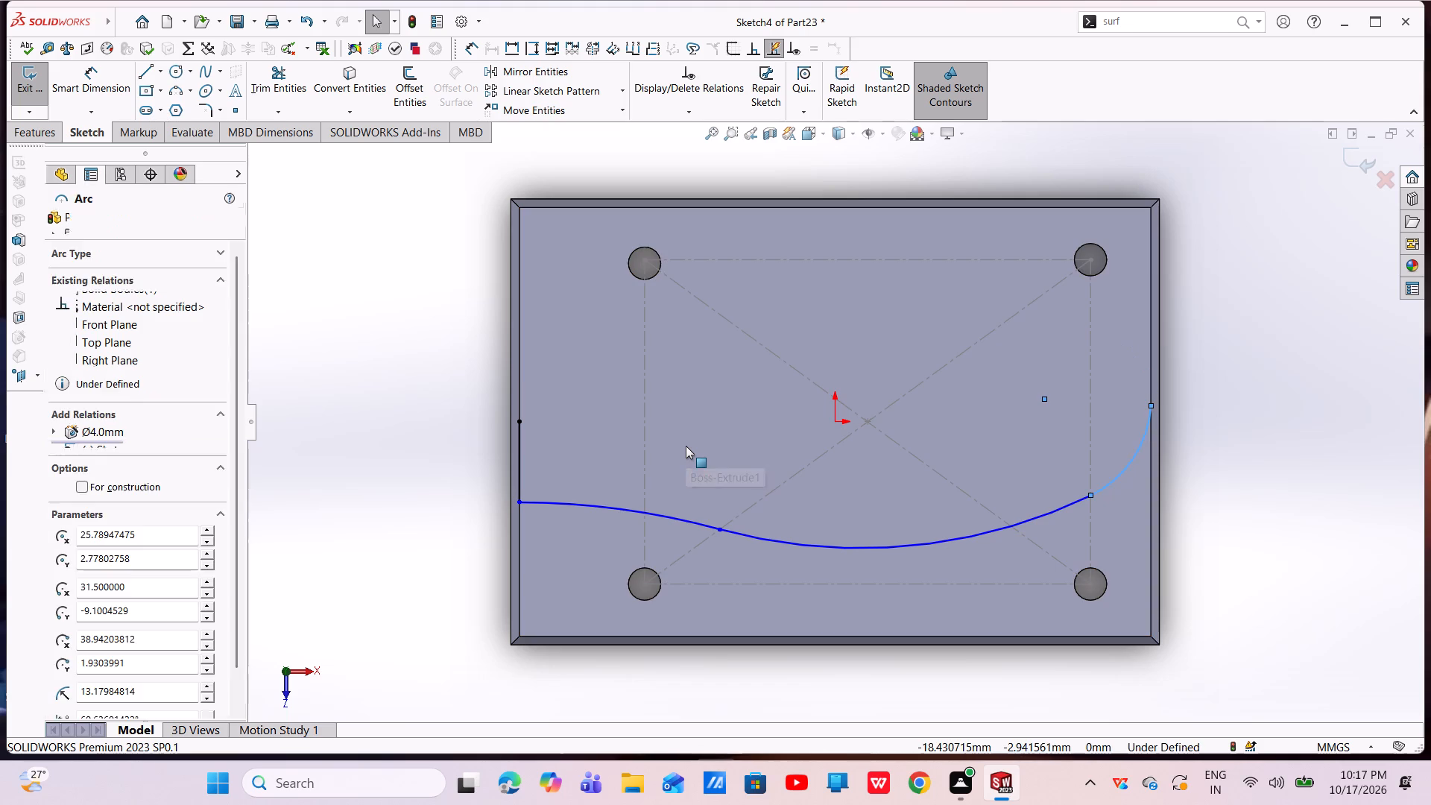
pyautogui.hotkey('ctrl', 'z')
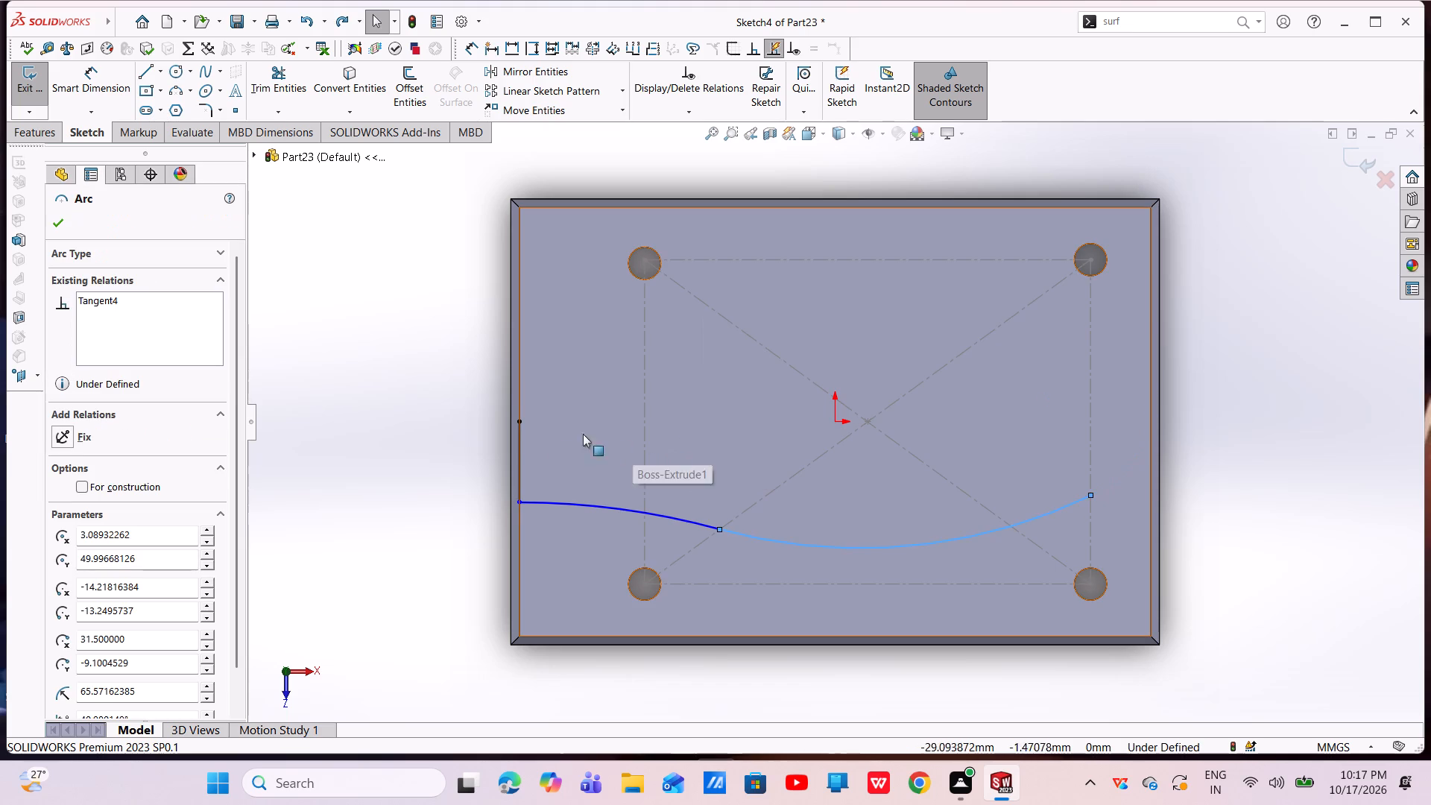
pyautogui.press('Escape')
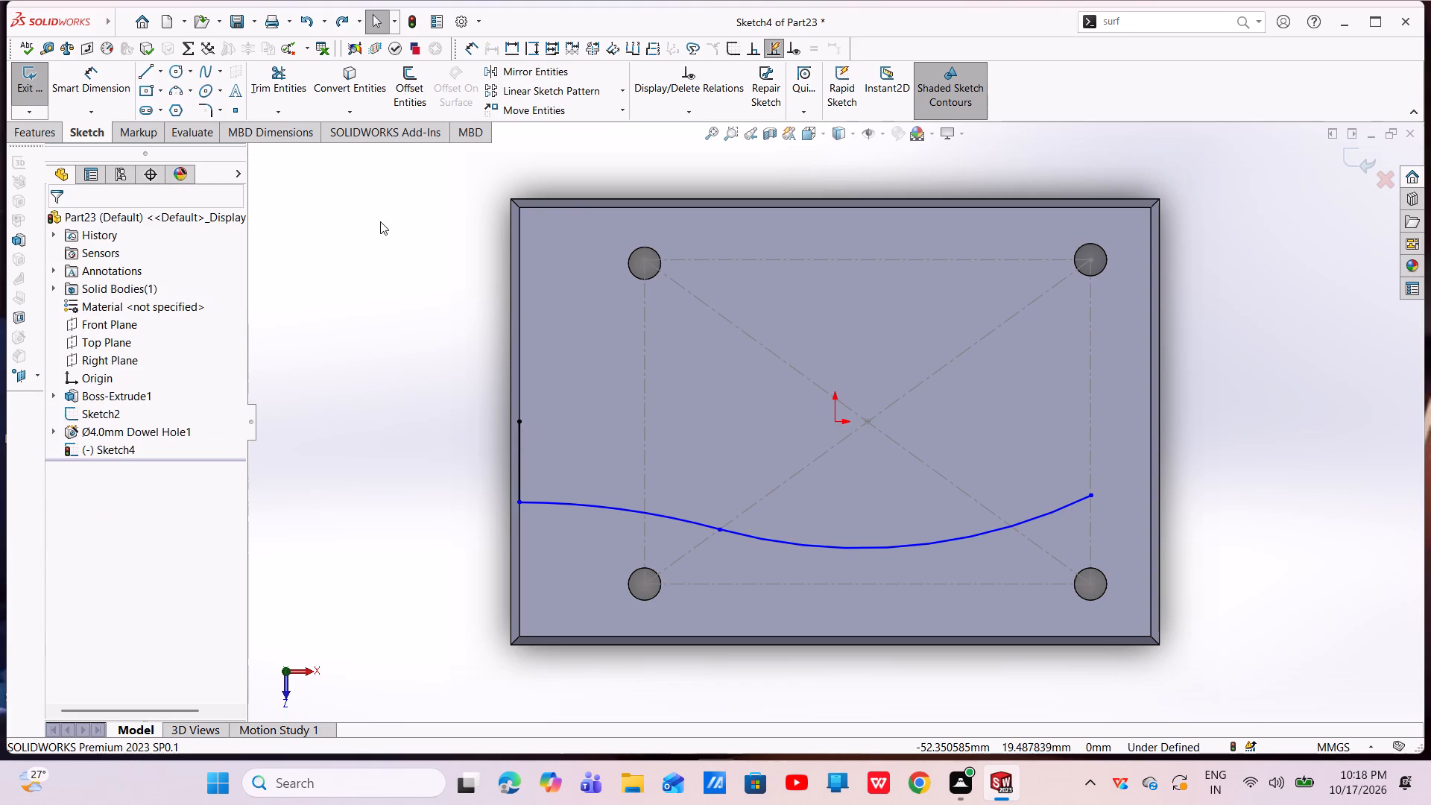
# Draw a tangent end arc of about 10.2 mm radius from the curve's open end back to the construction rectangle's side.
pyautogui.click(150, 72)
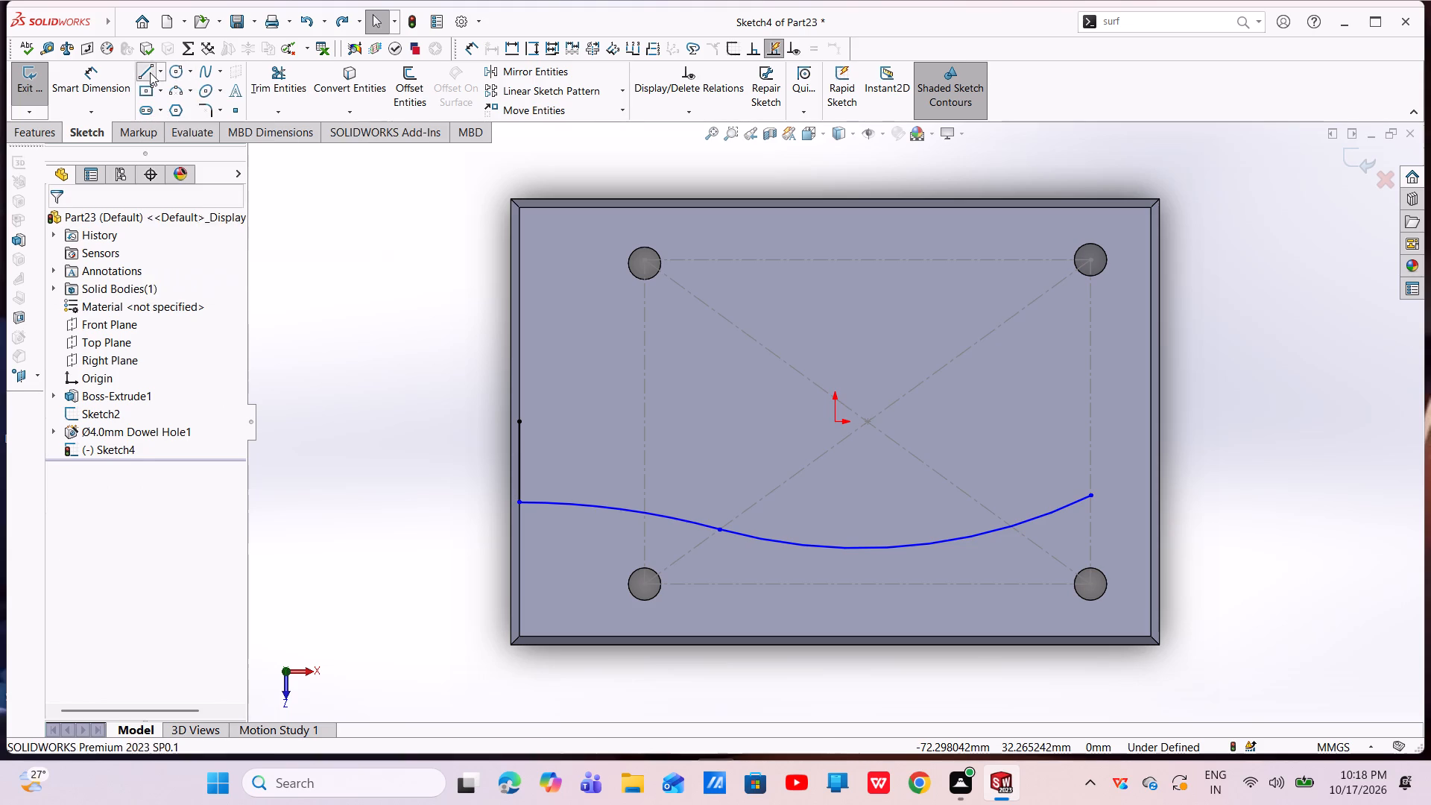
pyautogui.click(1090, 493)
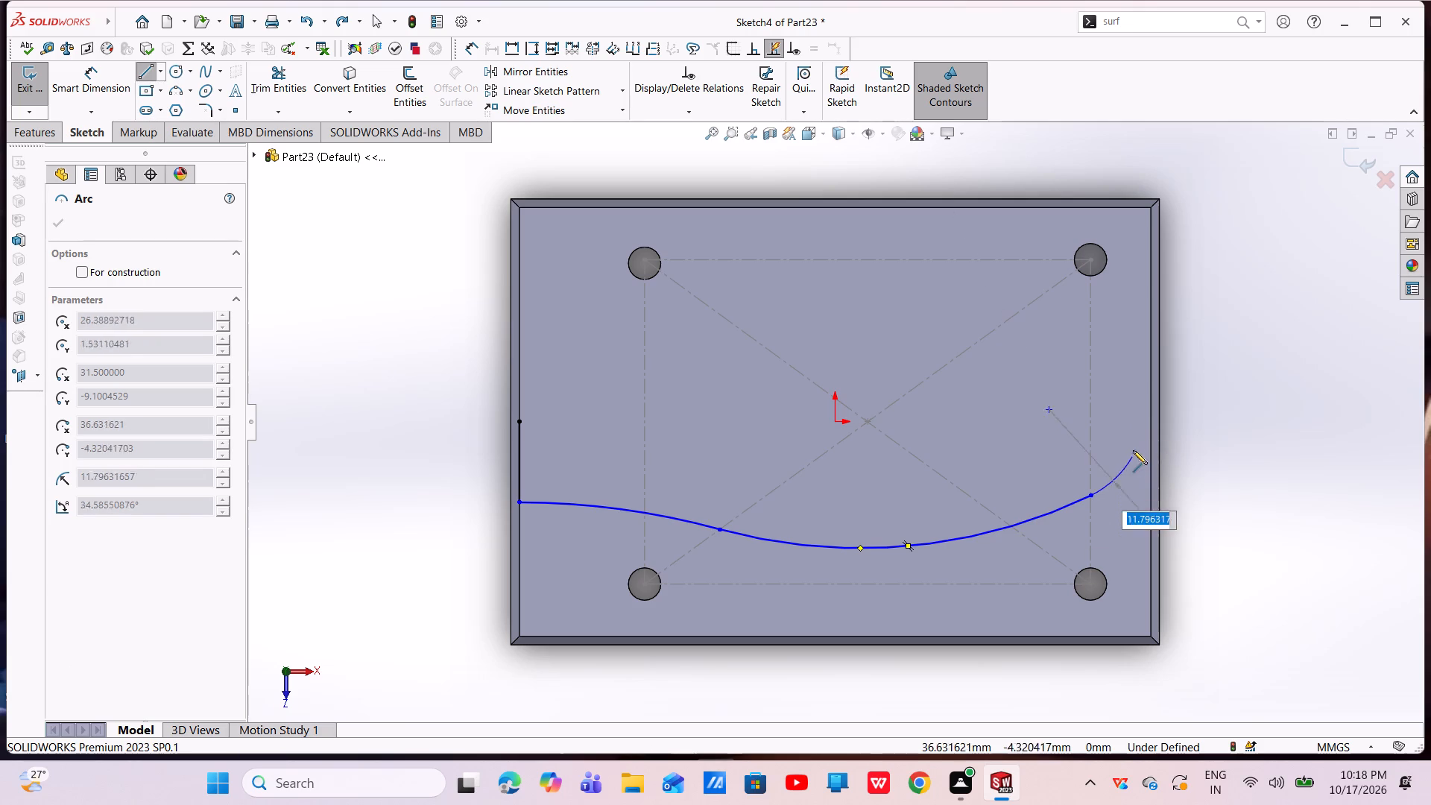
pyautogui.click(1089, 347)
pyautogui.rightClick(1089, 347)
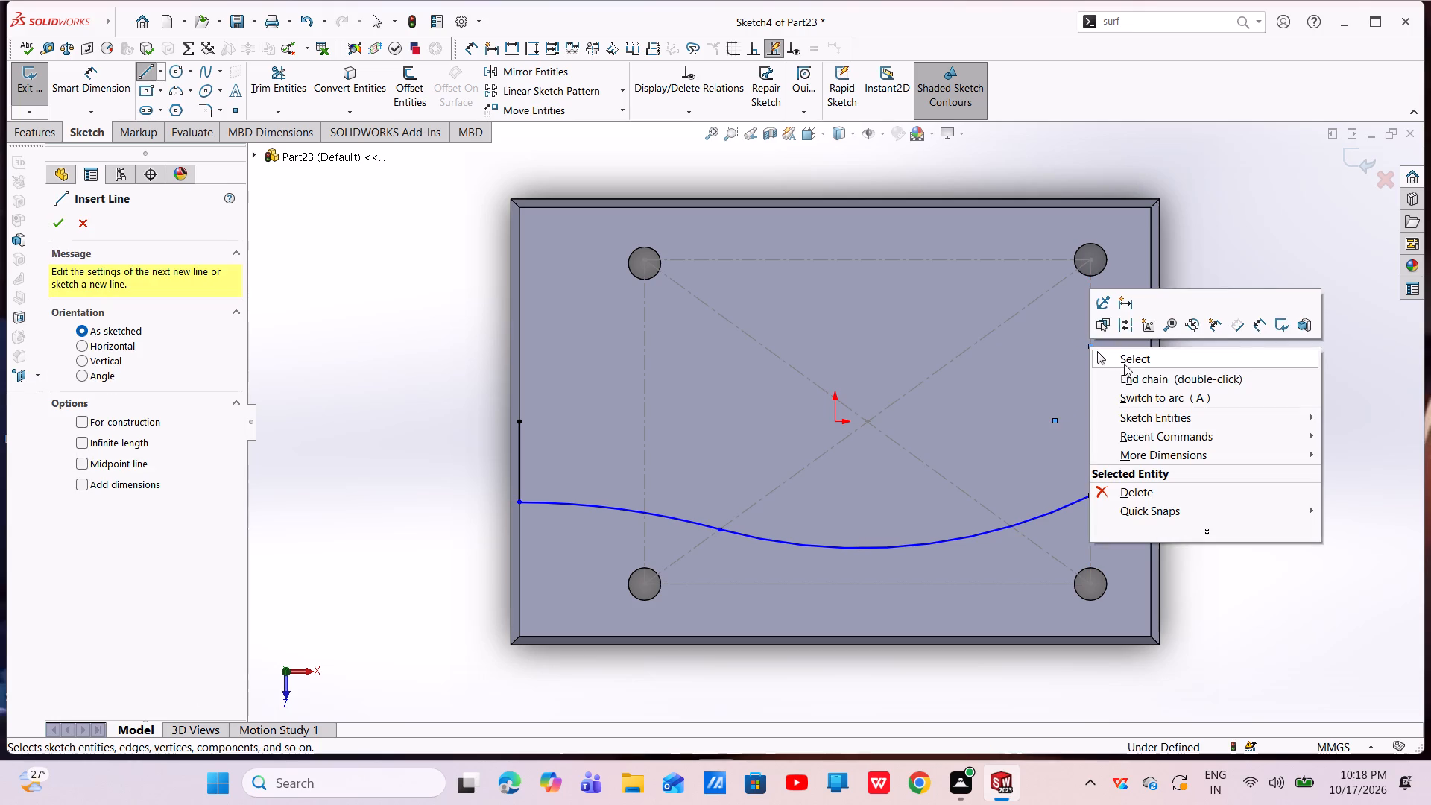
pyautogui.click(1137, 362)
# Make the end arc tangent to the plate's adjacent short edge.
pyautogui.click(1134, 417)
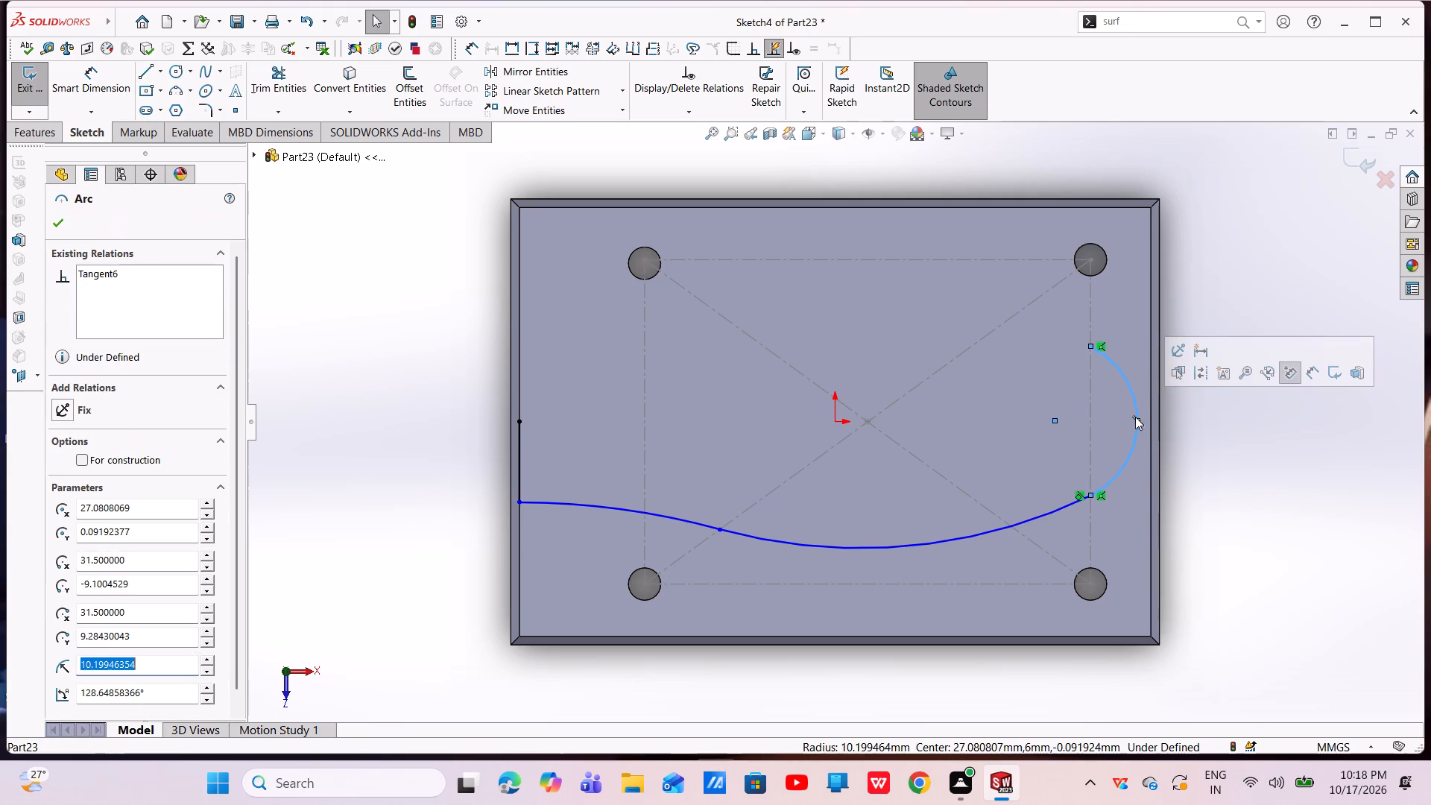
pyautogui.click(1150, 417)
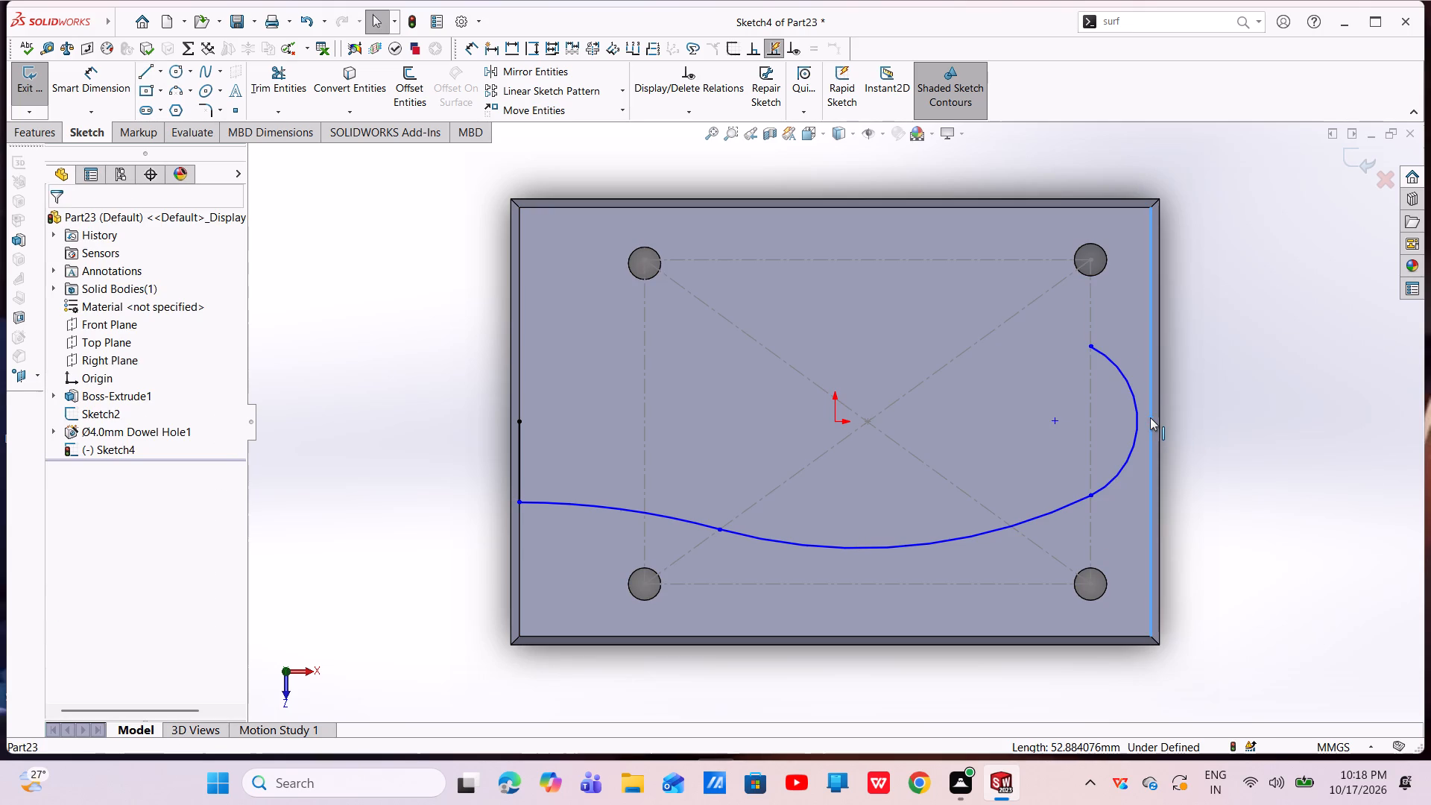
pyautogui.keyDown('ctrl'); pyautogui.click(1137, 423); pyautogui.keyUp('ctrl')
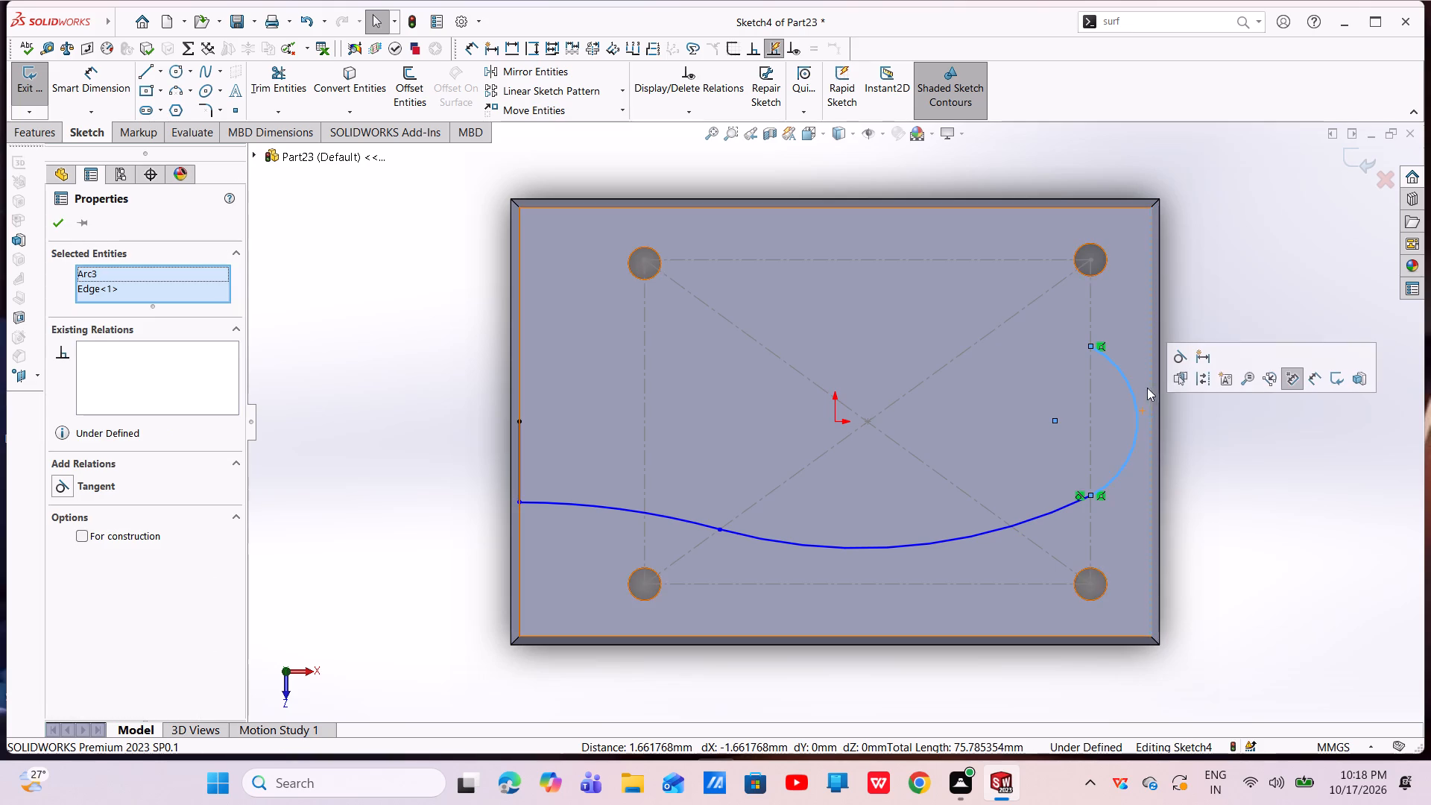
pyautogui.click(1174, 357)
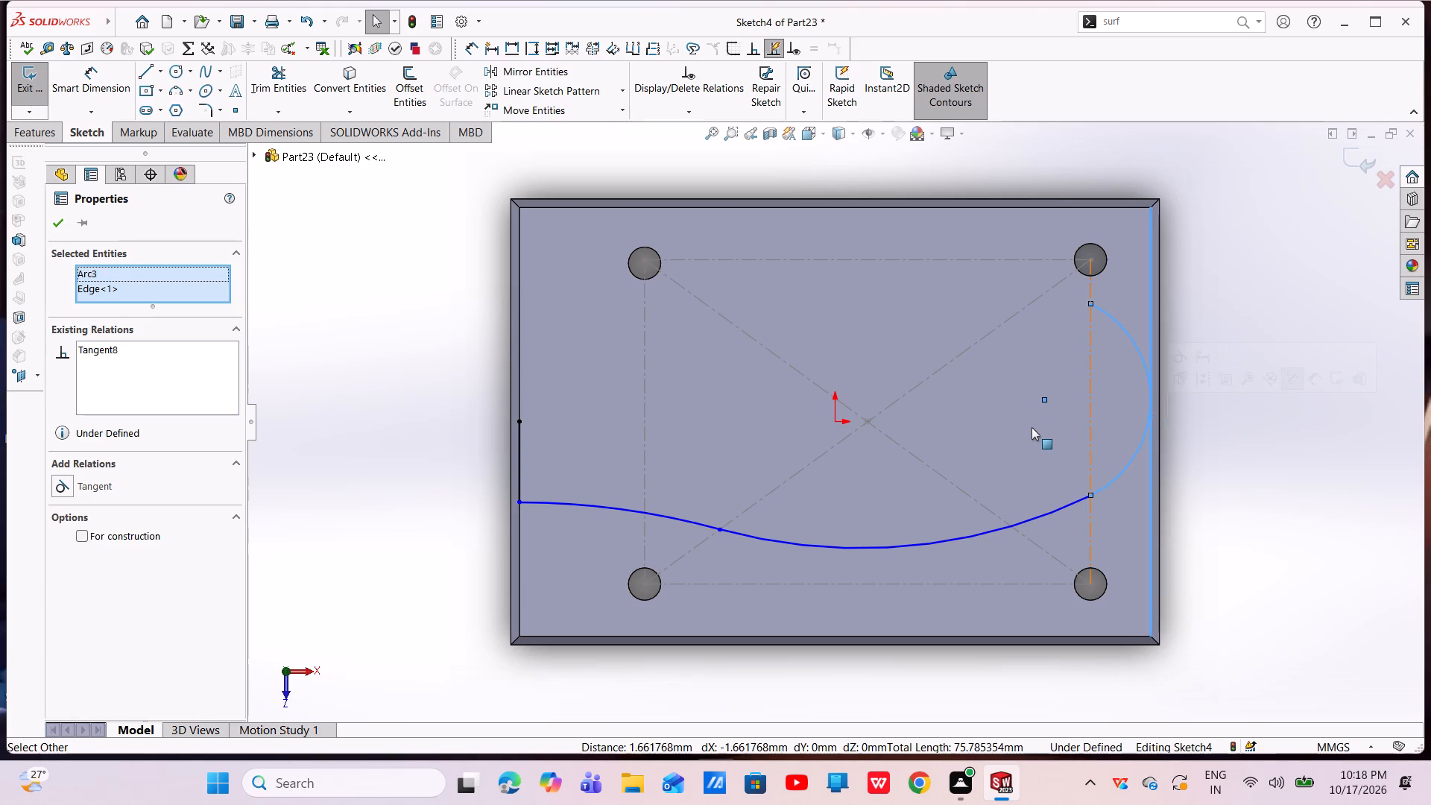
pyautogui.press('Escape')
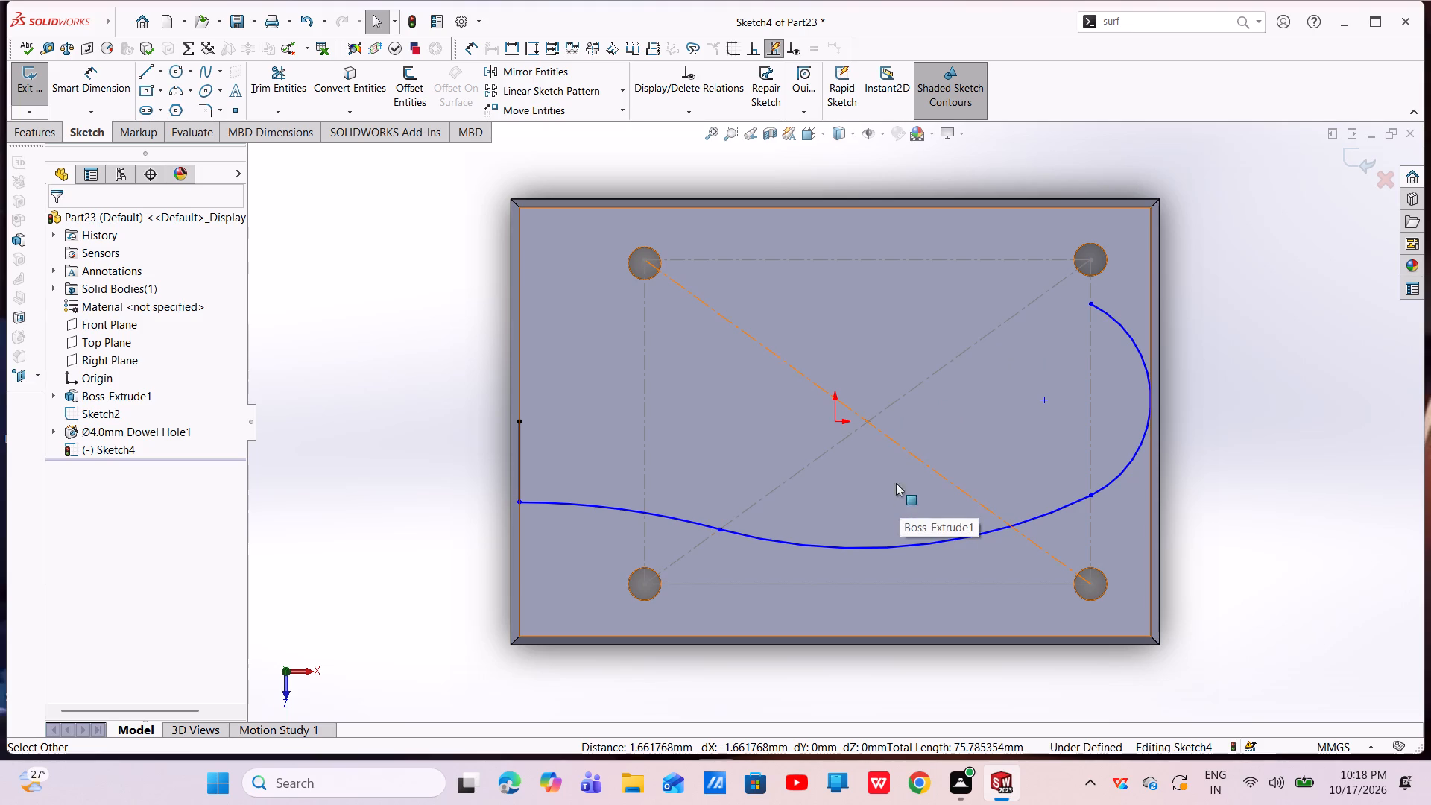
# Draw a horizontal centerline through the origin, extending beyond both short edges of the plate.
pyautogui.click(164, 80)
pyautogui.click(166, 105)
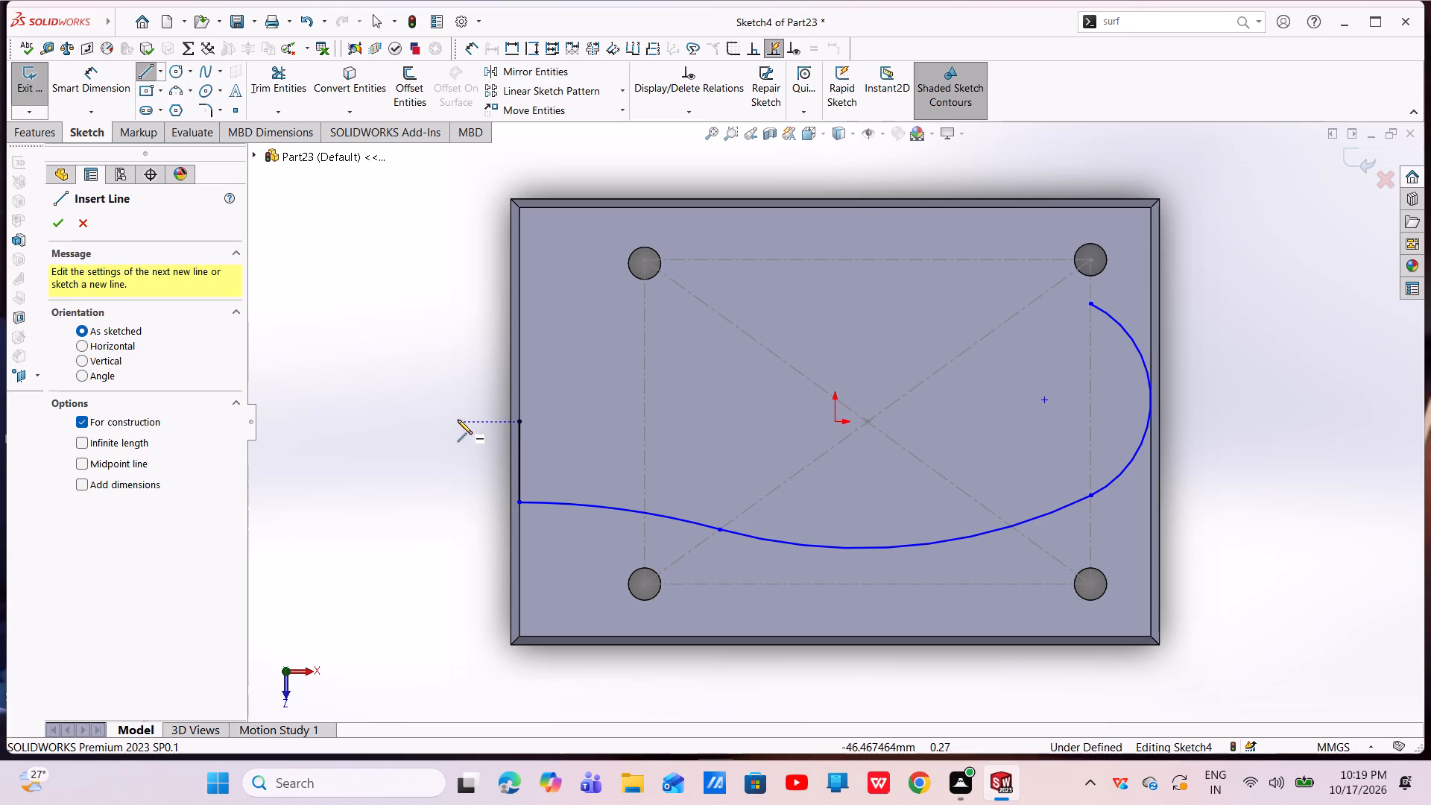
pyautogui.click(420, 418)
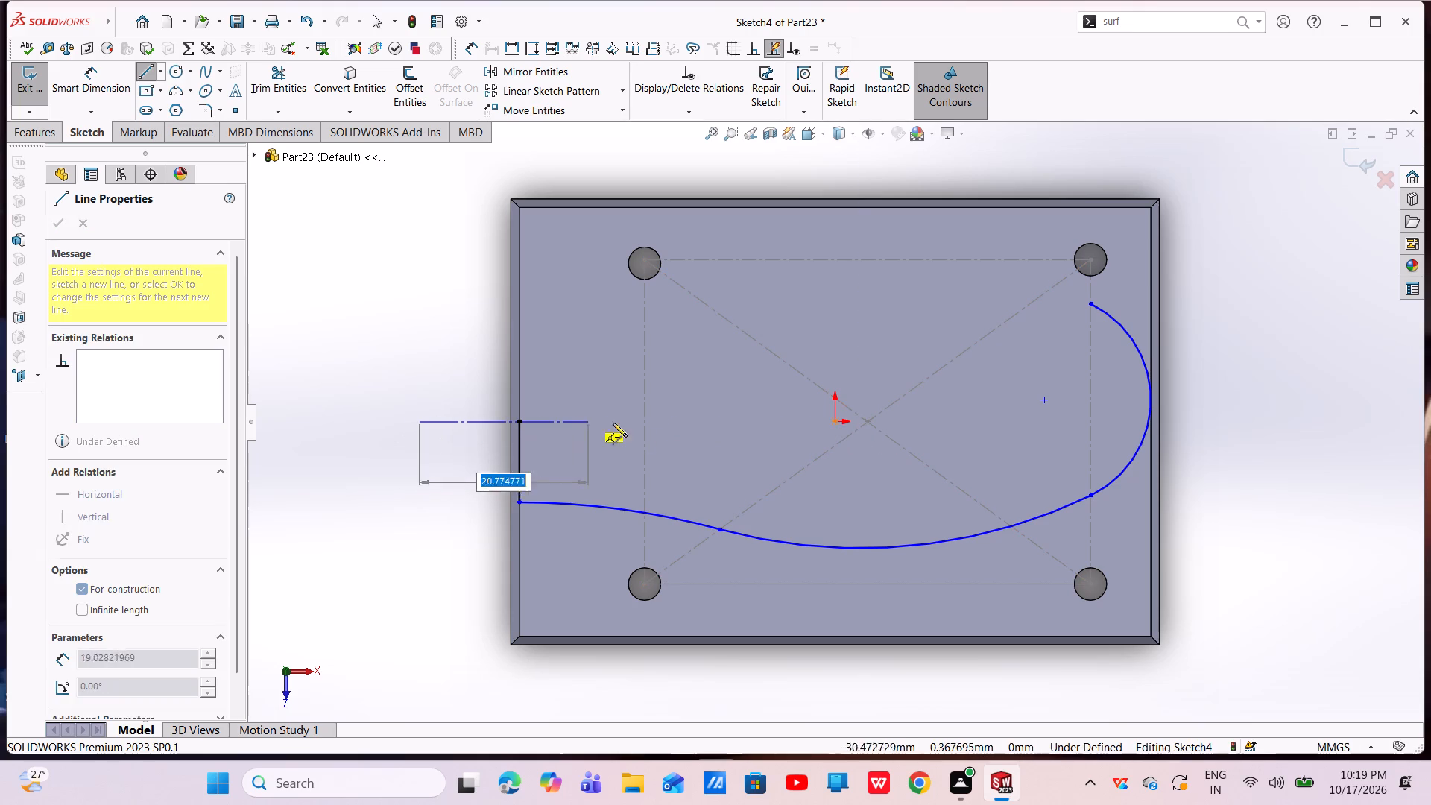
pyautogui.click(1231, 420)
pyautogui.rightClick(1231, 420)
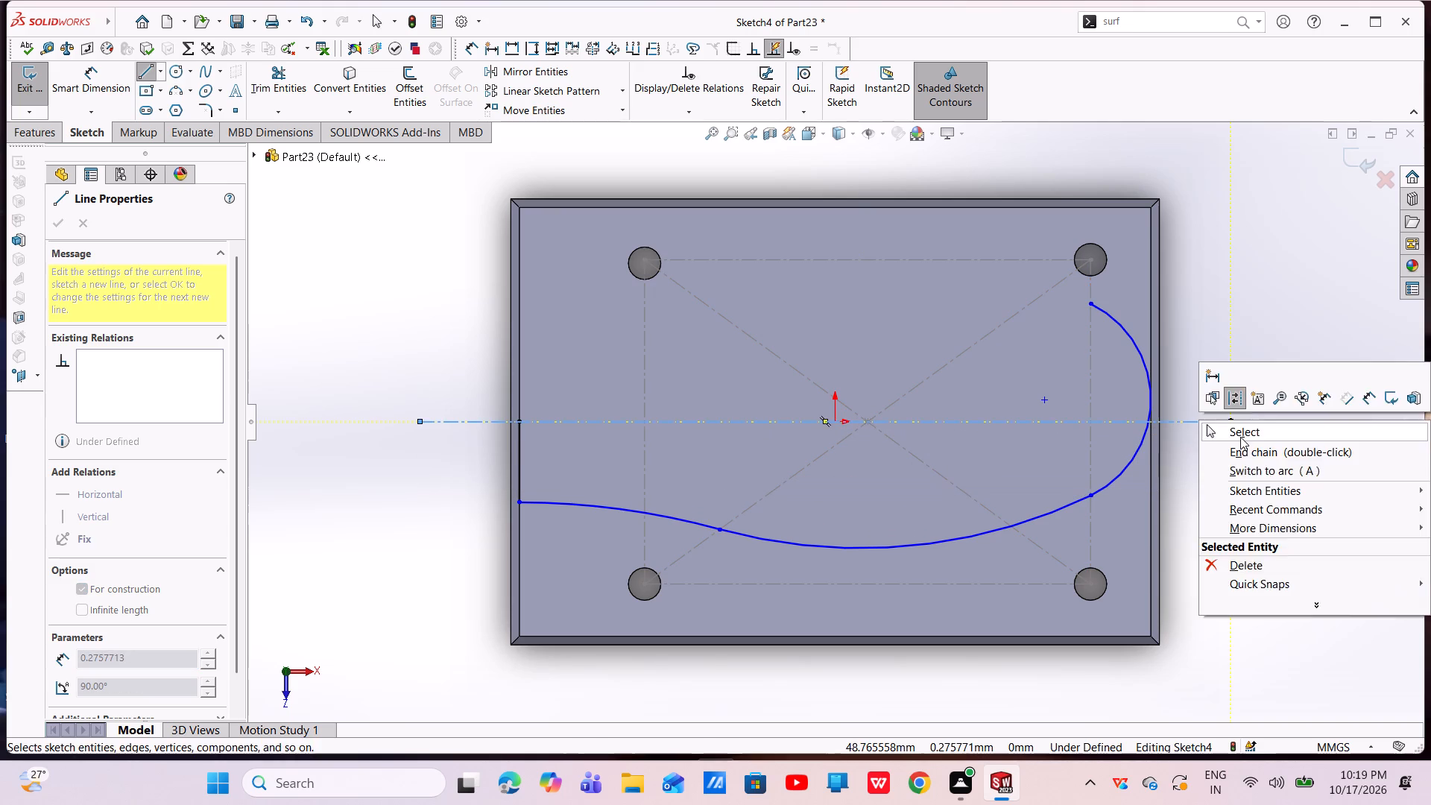
pyautogui.click(1240, 437)
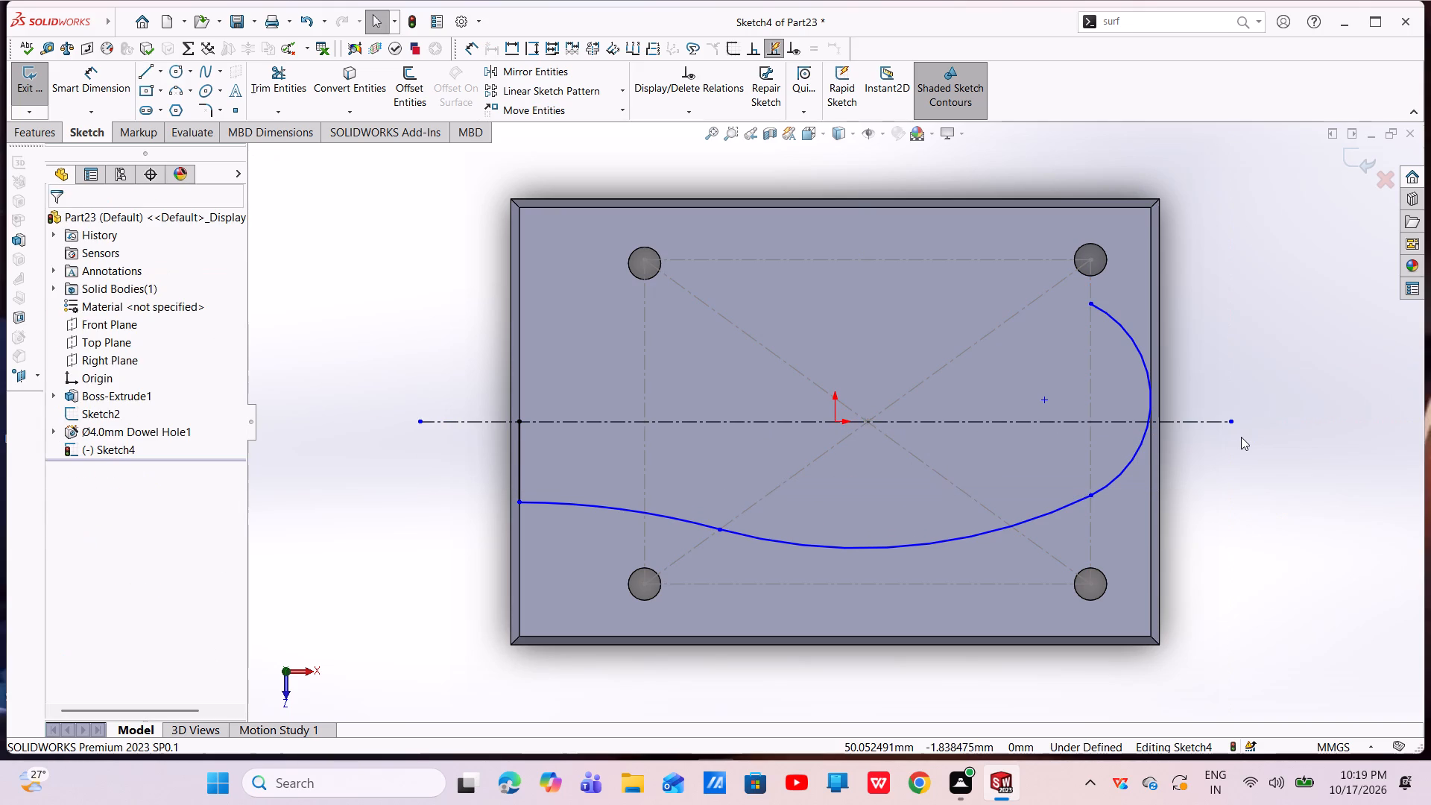
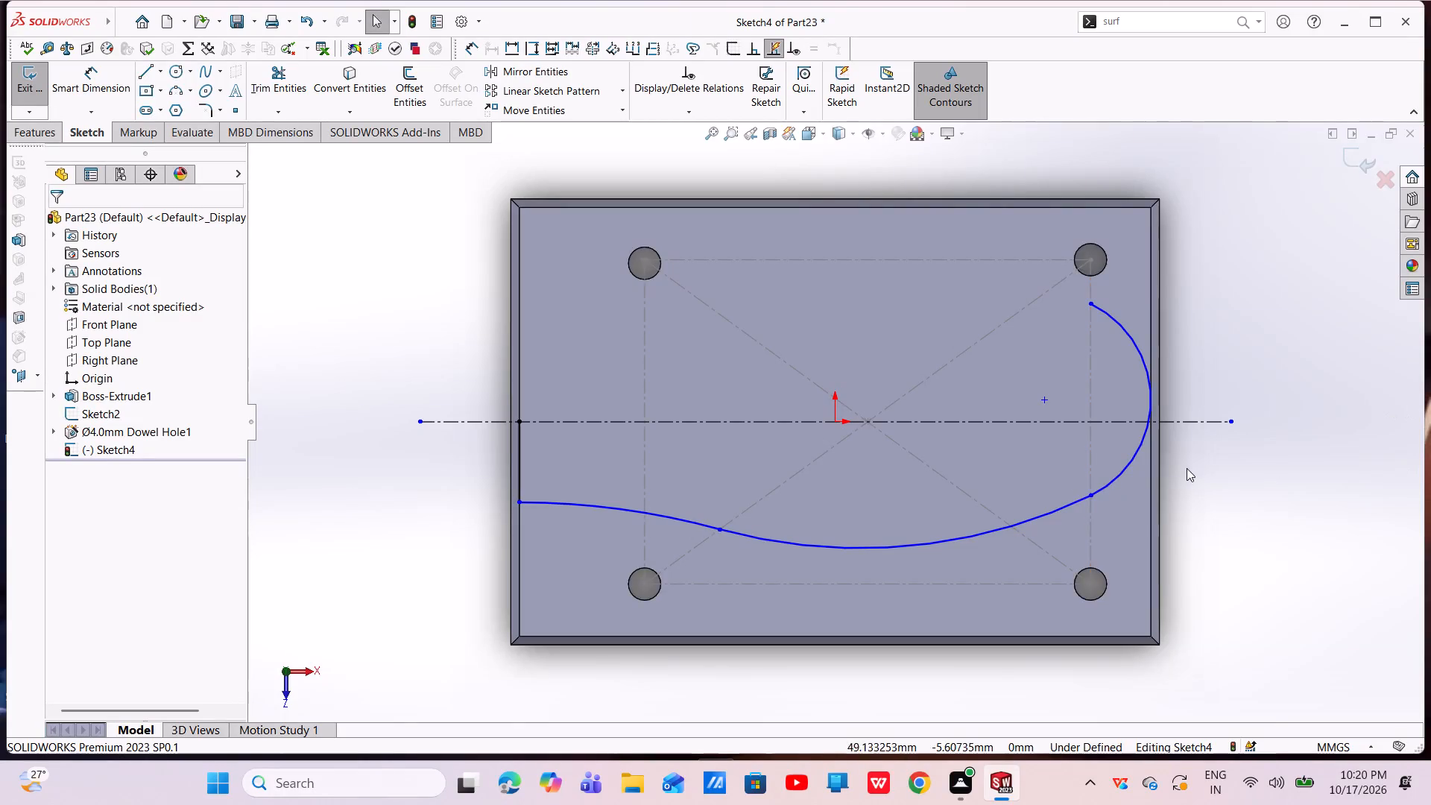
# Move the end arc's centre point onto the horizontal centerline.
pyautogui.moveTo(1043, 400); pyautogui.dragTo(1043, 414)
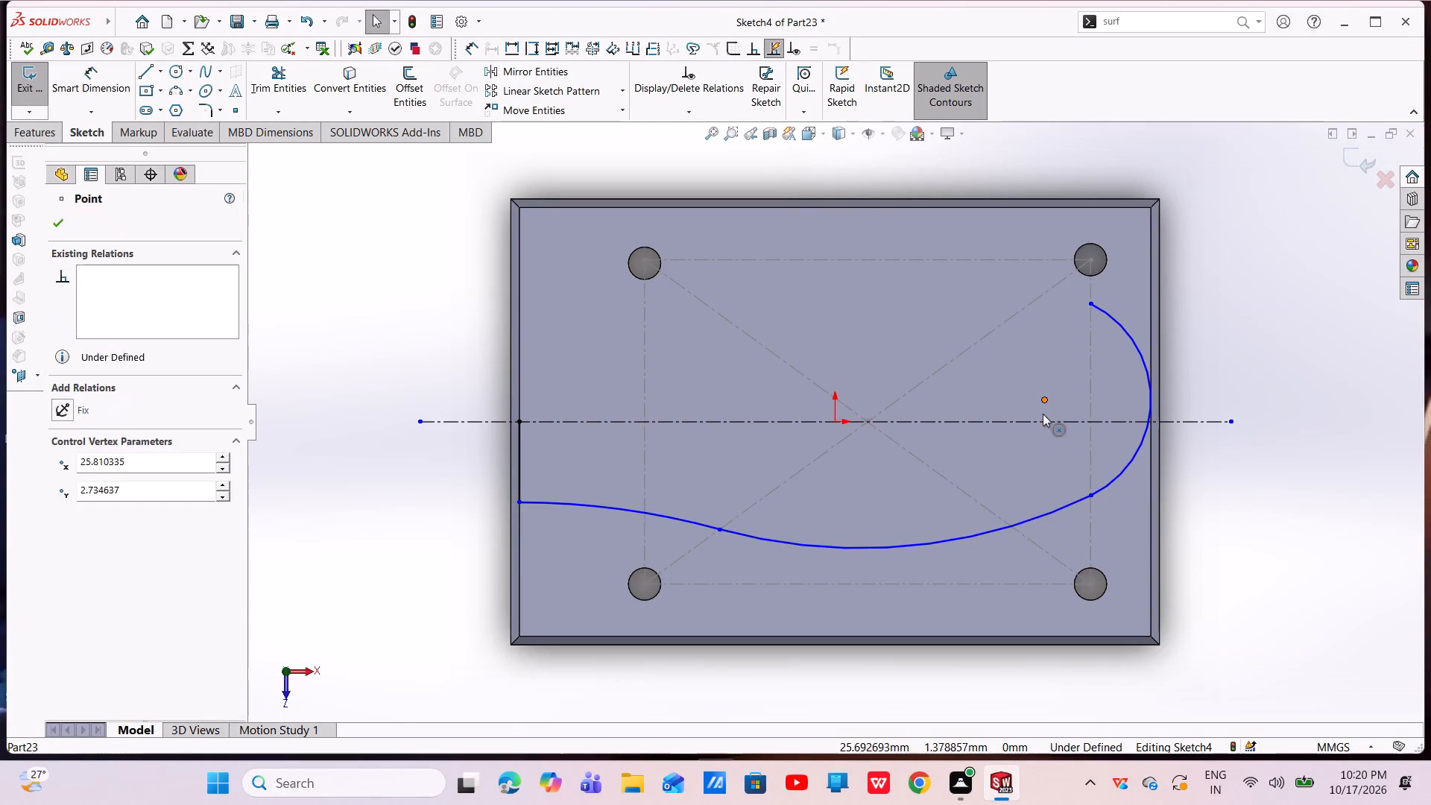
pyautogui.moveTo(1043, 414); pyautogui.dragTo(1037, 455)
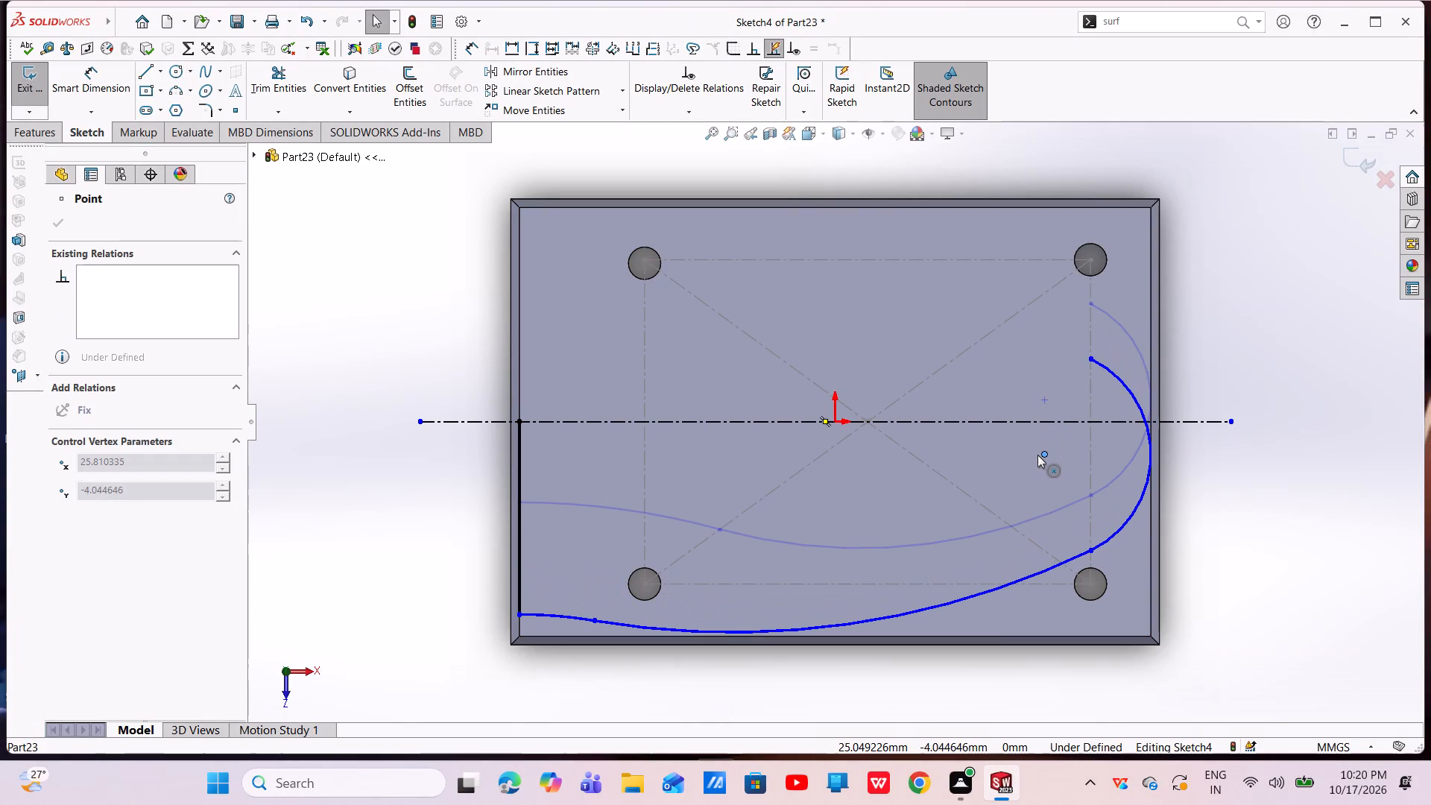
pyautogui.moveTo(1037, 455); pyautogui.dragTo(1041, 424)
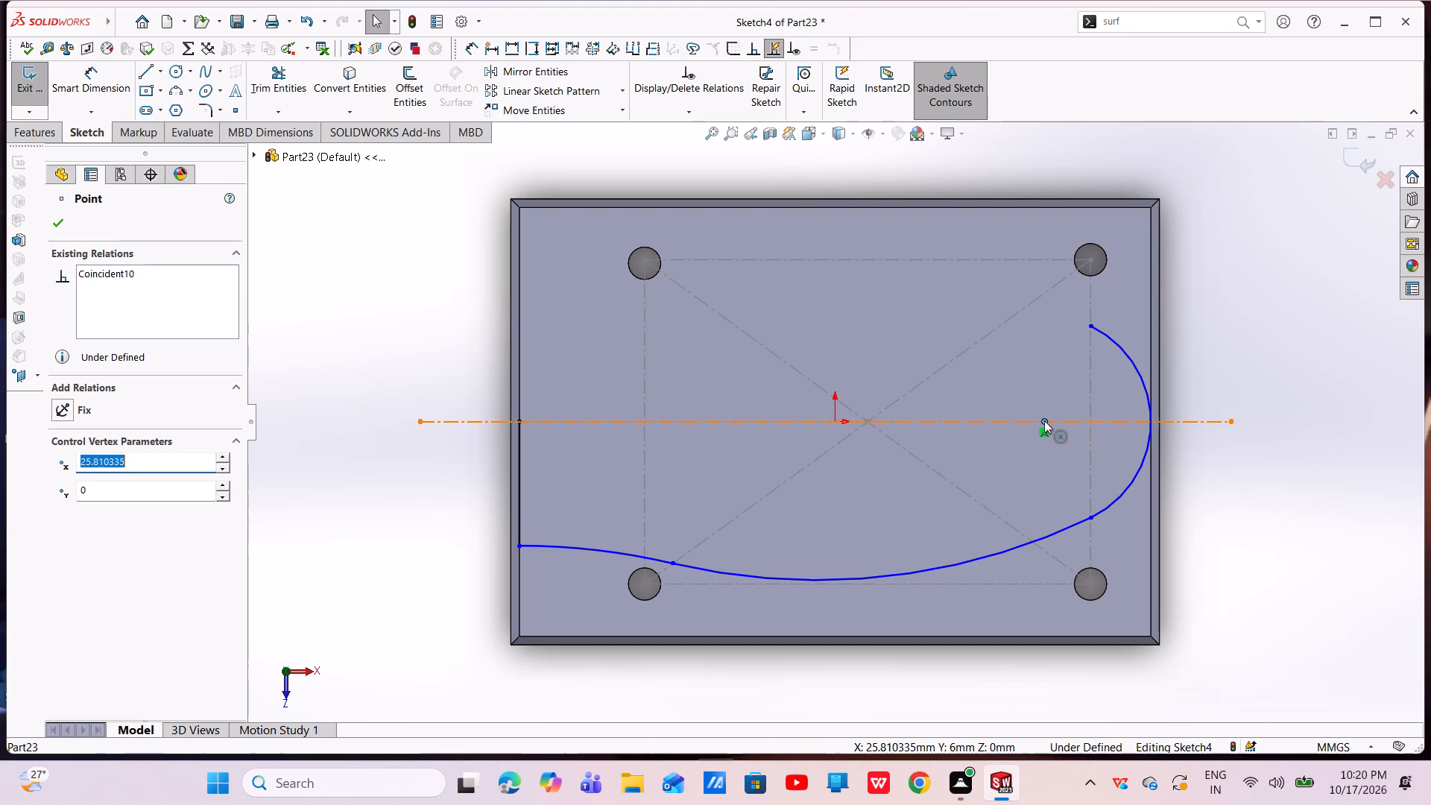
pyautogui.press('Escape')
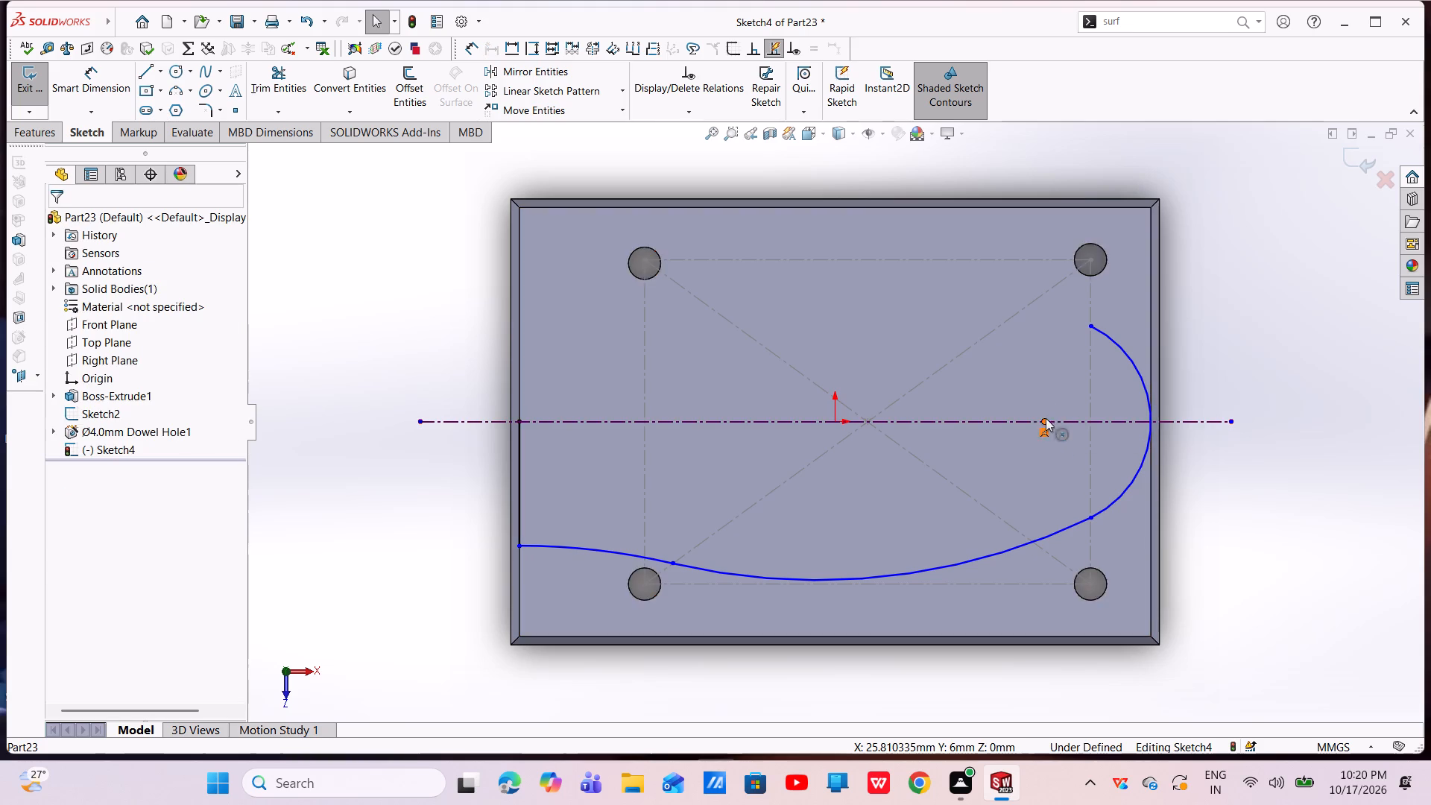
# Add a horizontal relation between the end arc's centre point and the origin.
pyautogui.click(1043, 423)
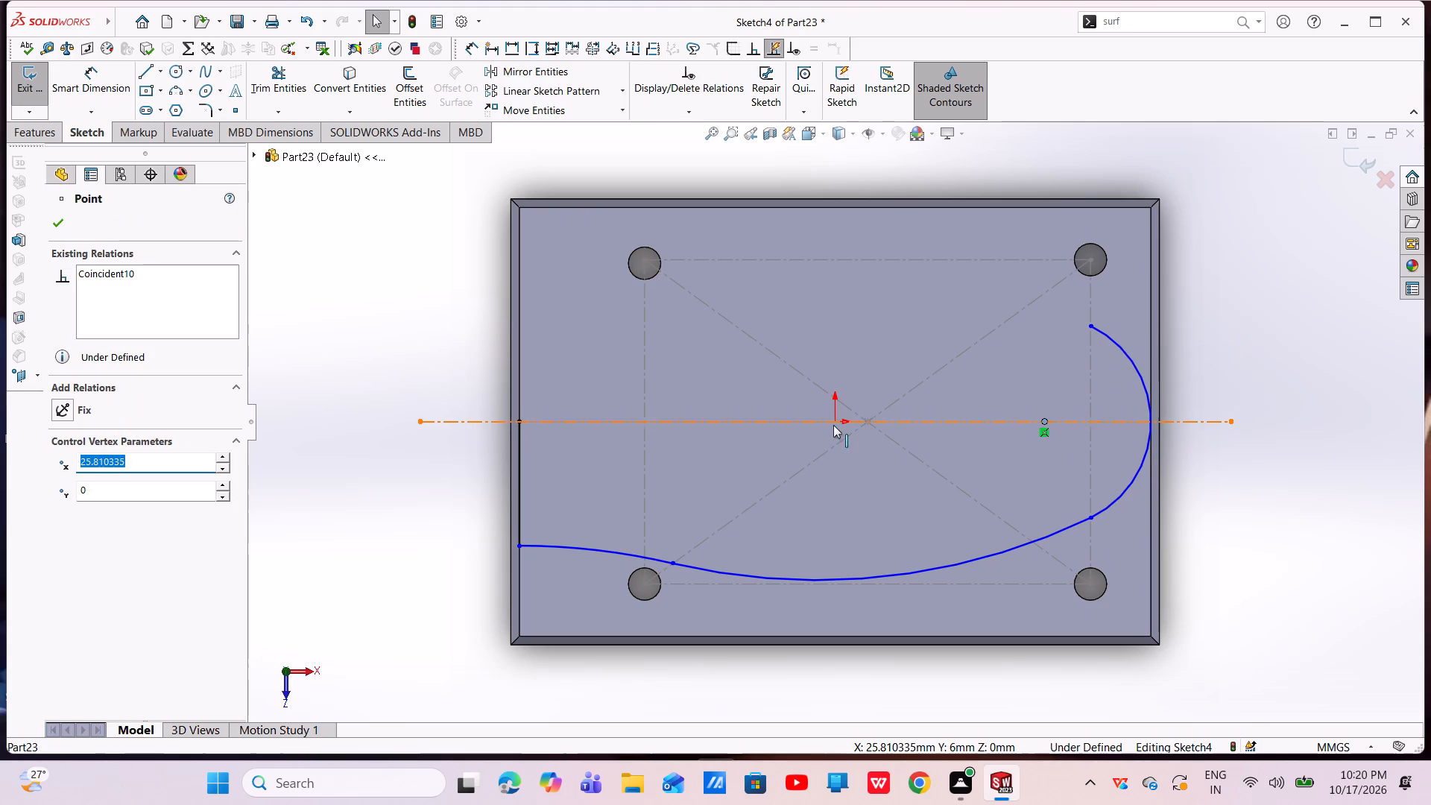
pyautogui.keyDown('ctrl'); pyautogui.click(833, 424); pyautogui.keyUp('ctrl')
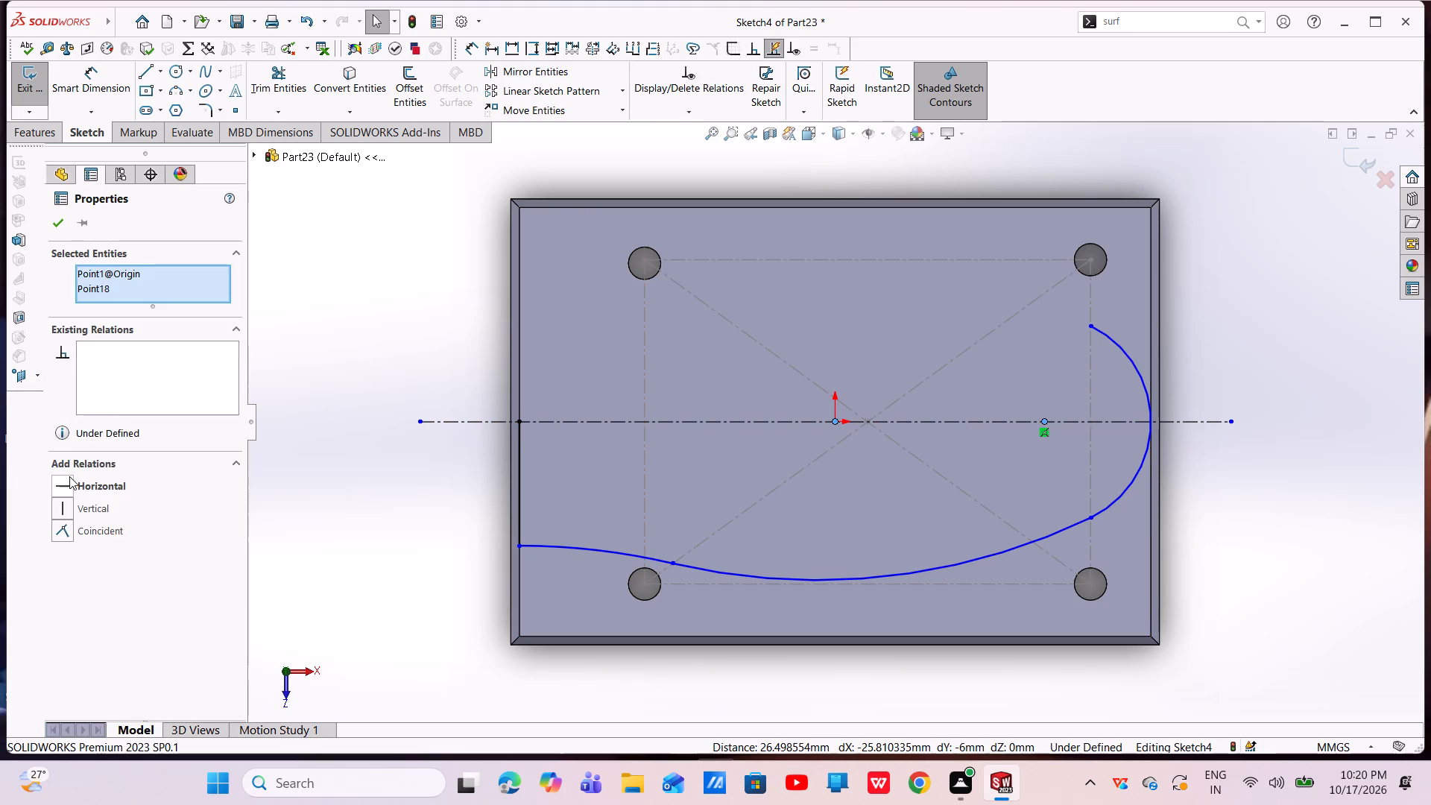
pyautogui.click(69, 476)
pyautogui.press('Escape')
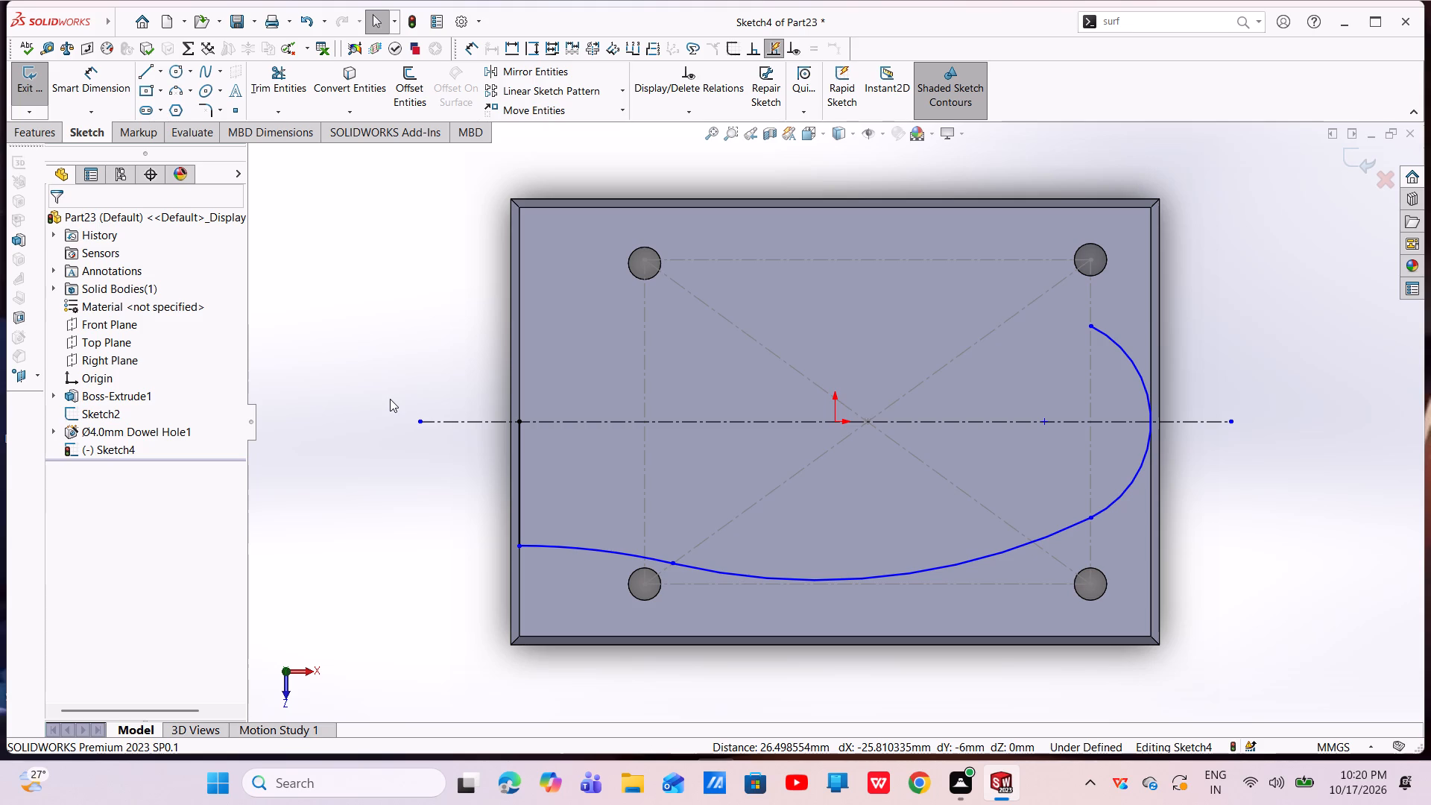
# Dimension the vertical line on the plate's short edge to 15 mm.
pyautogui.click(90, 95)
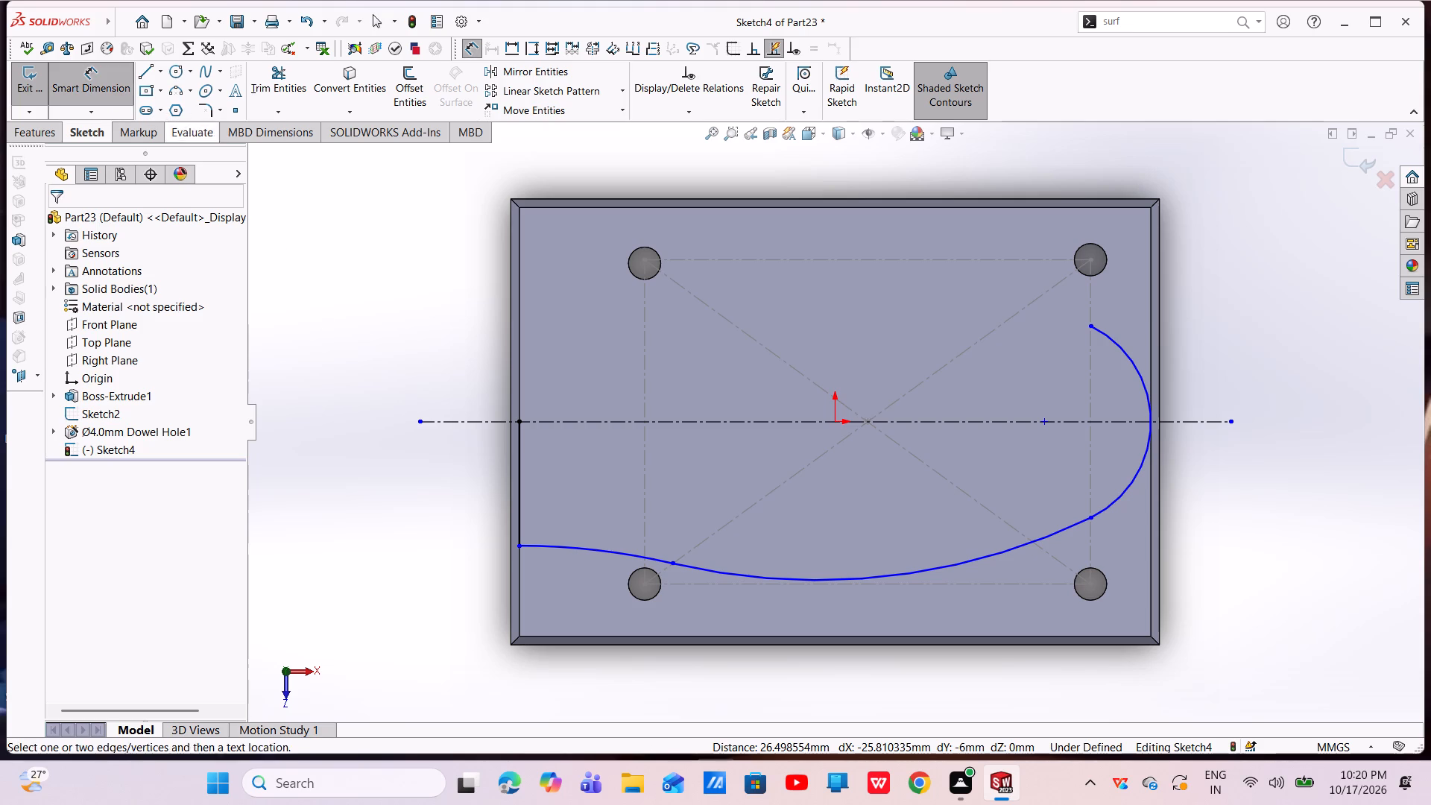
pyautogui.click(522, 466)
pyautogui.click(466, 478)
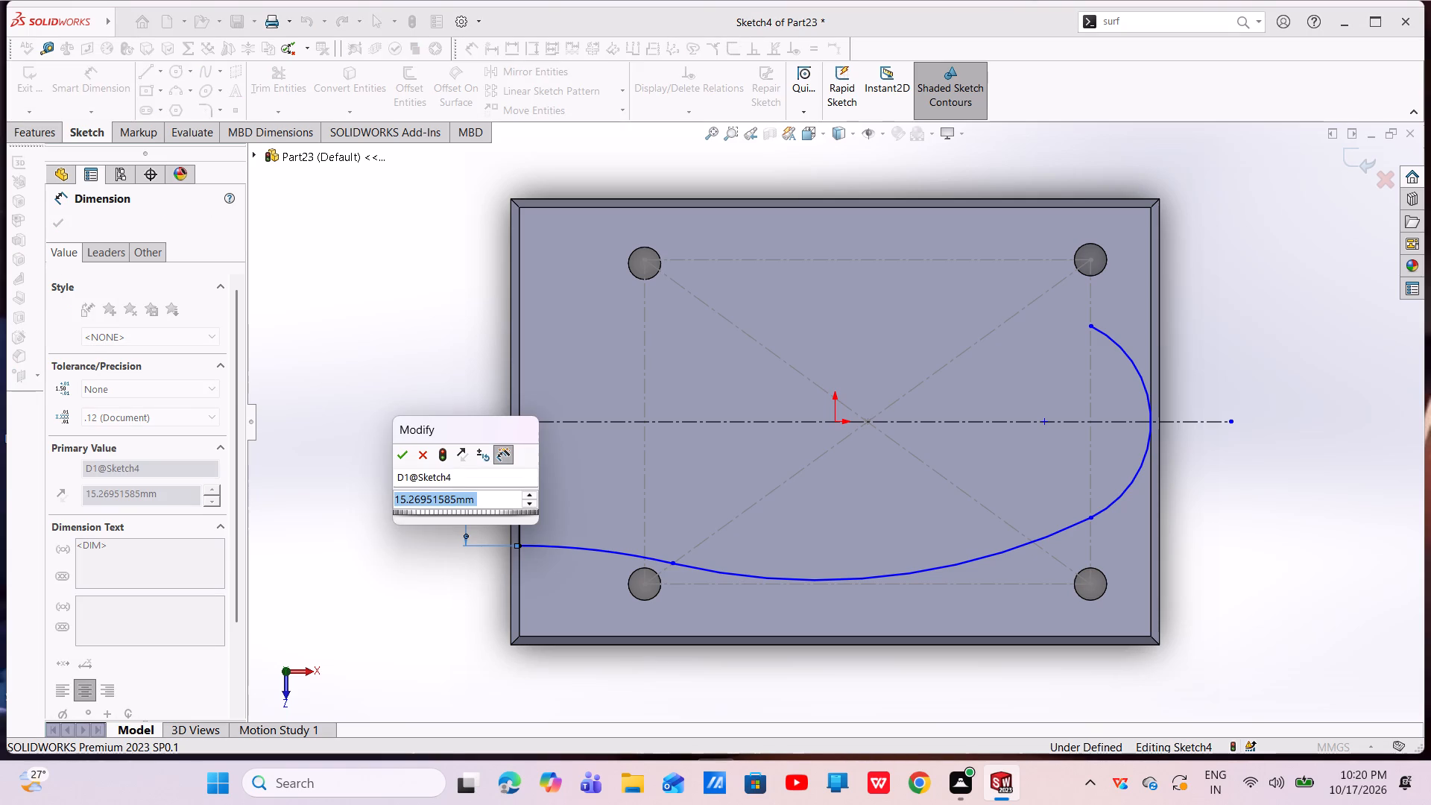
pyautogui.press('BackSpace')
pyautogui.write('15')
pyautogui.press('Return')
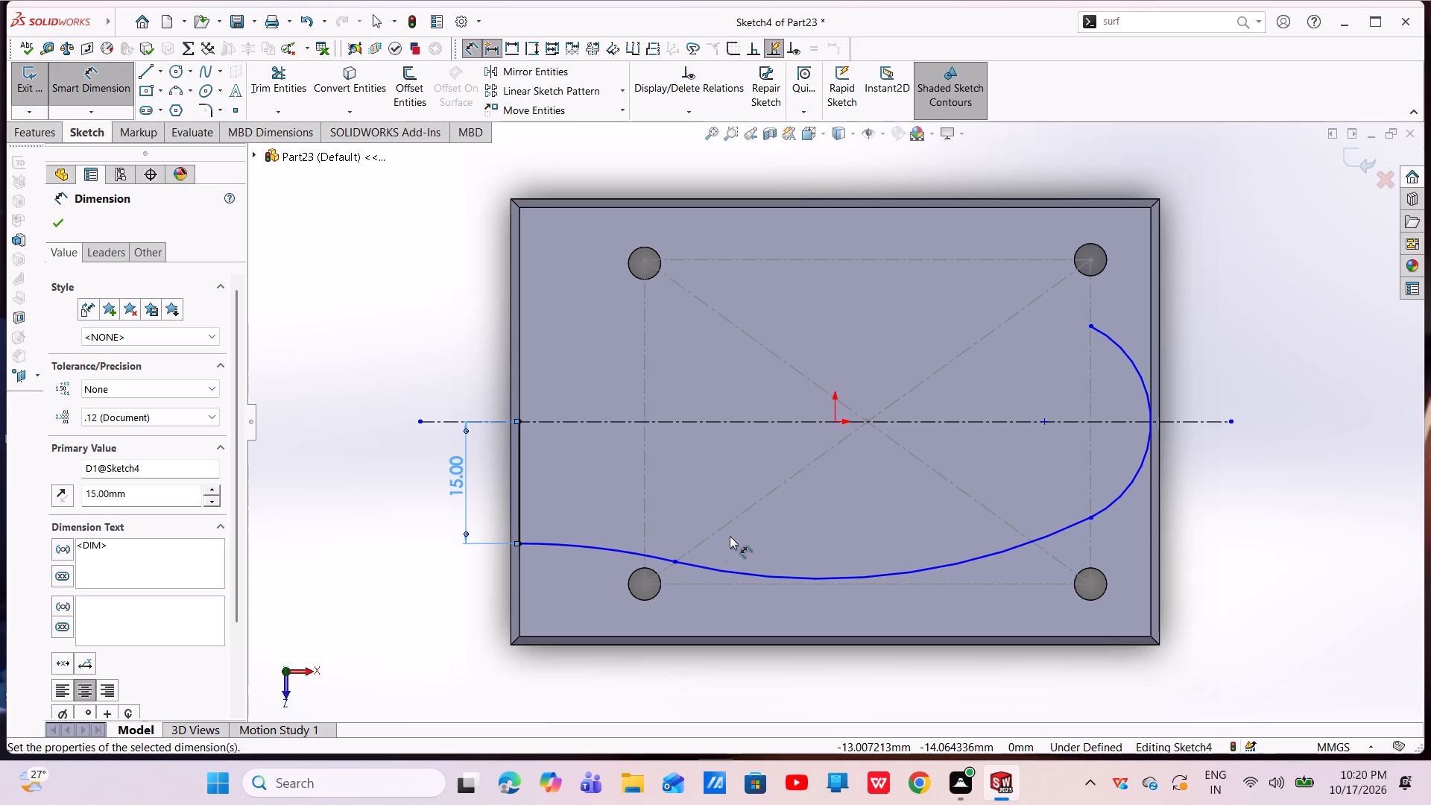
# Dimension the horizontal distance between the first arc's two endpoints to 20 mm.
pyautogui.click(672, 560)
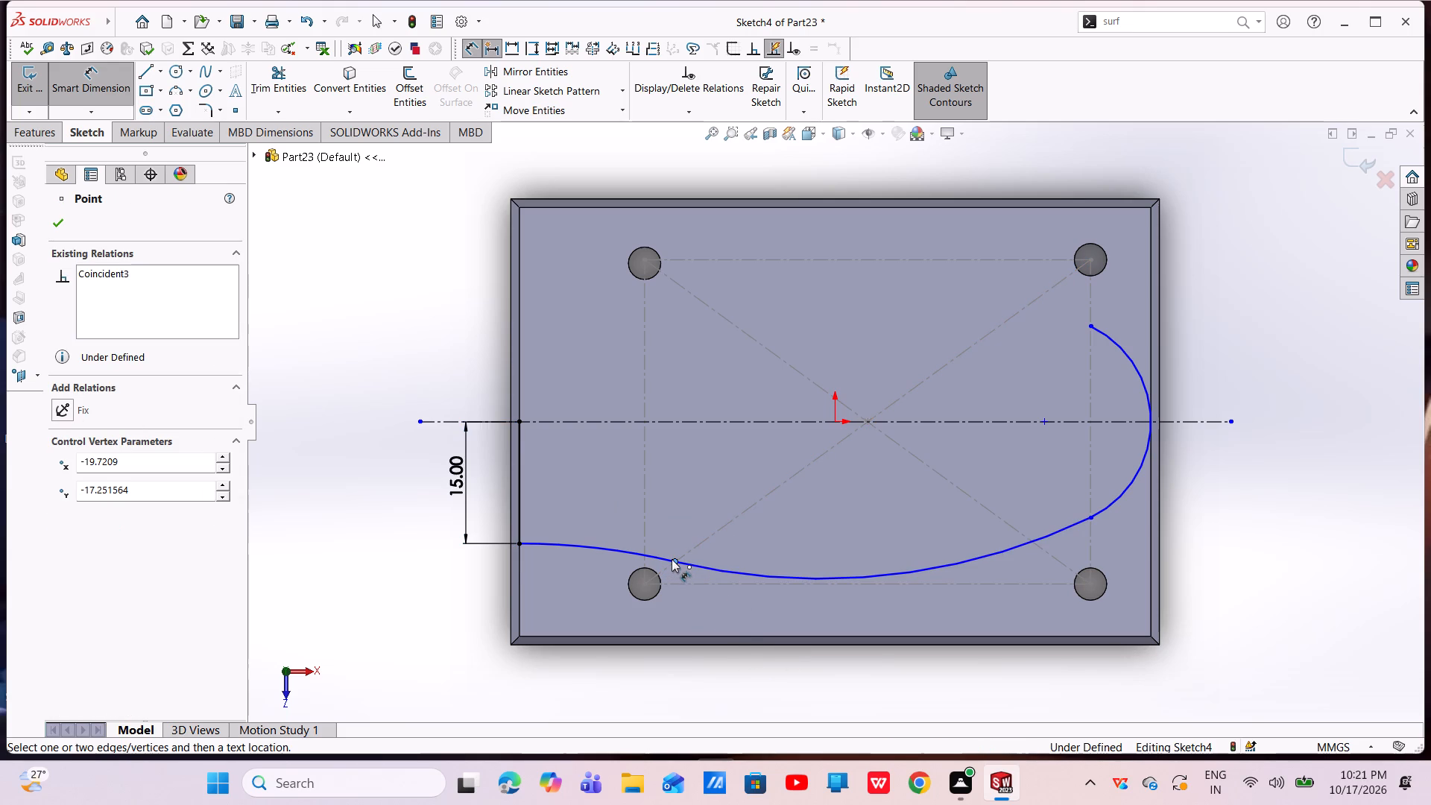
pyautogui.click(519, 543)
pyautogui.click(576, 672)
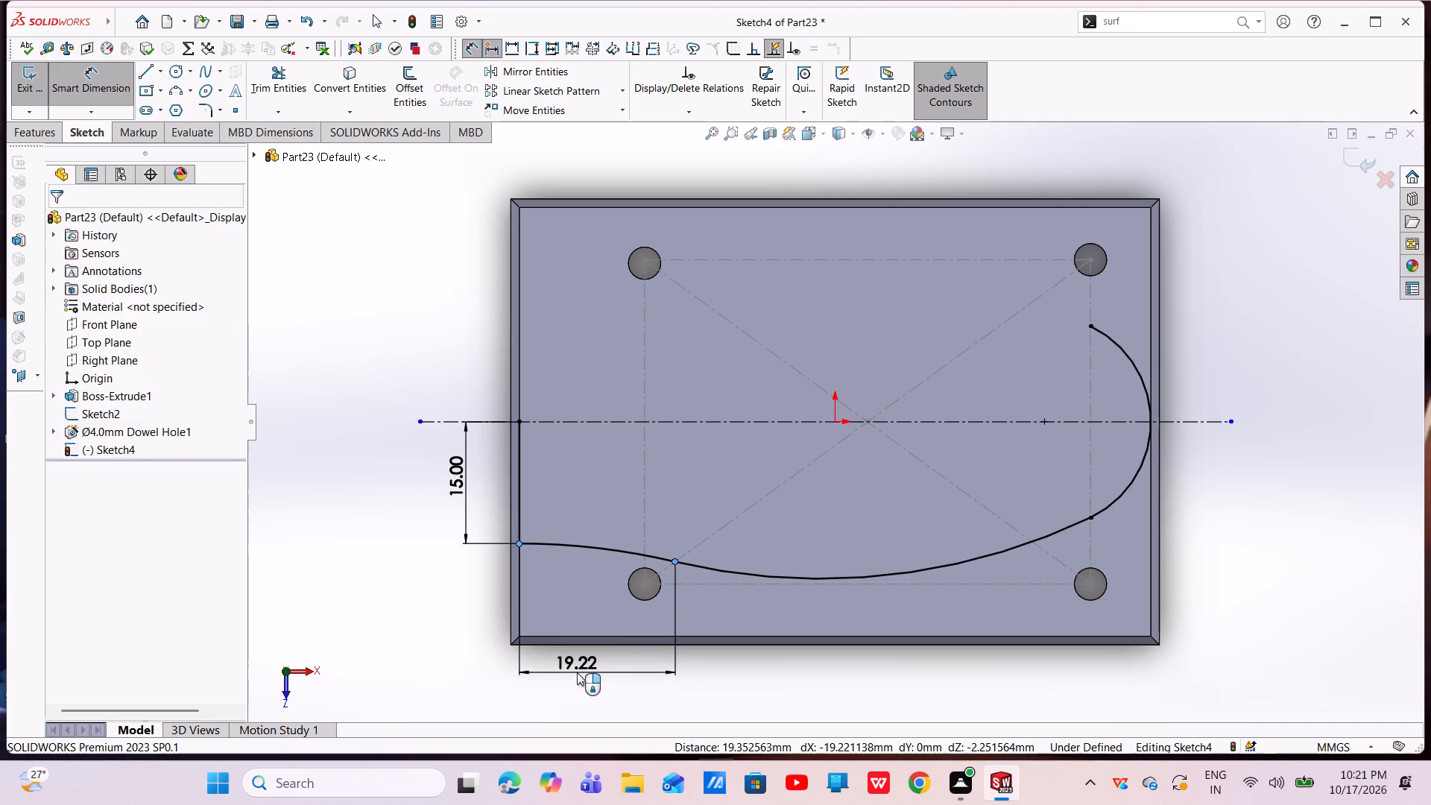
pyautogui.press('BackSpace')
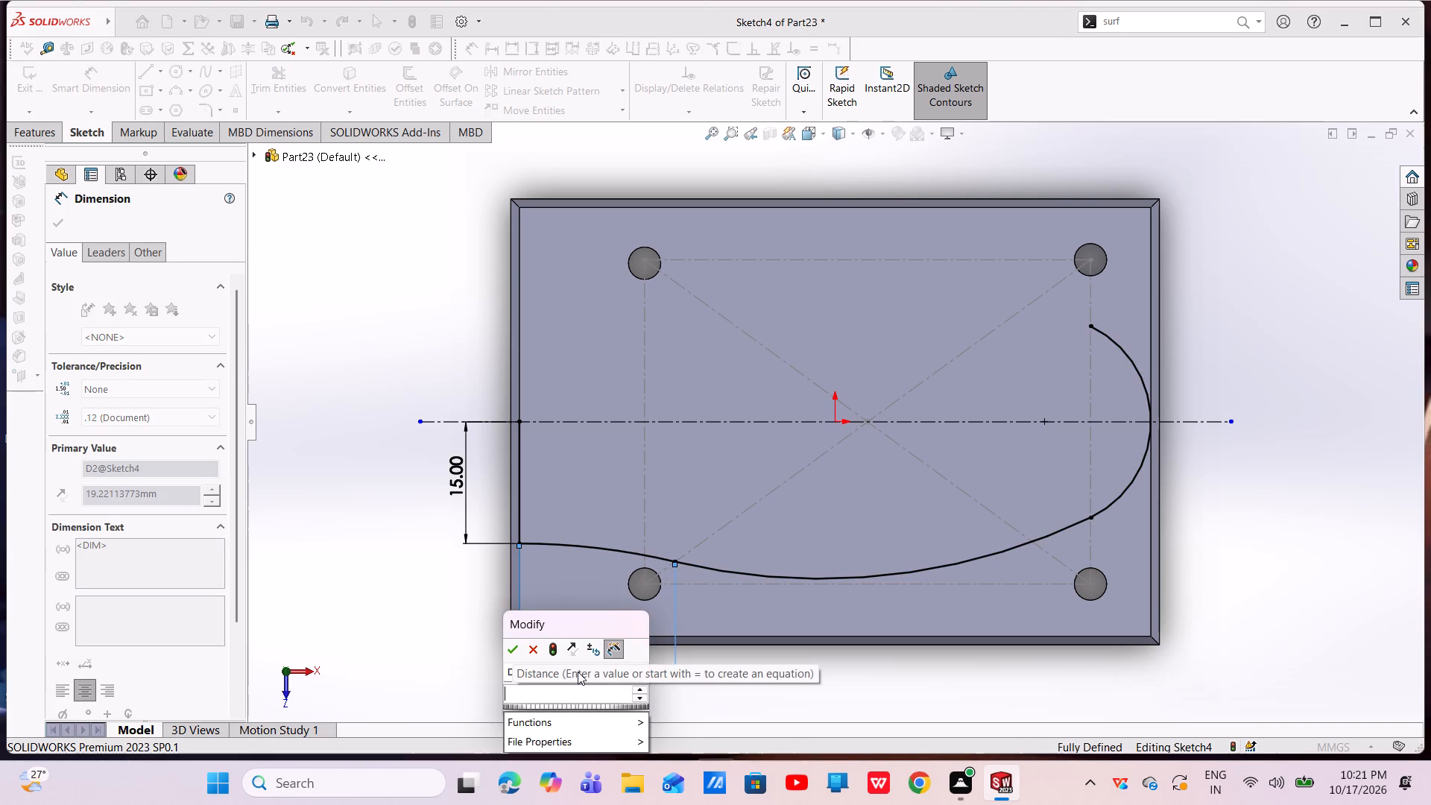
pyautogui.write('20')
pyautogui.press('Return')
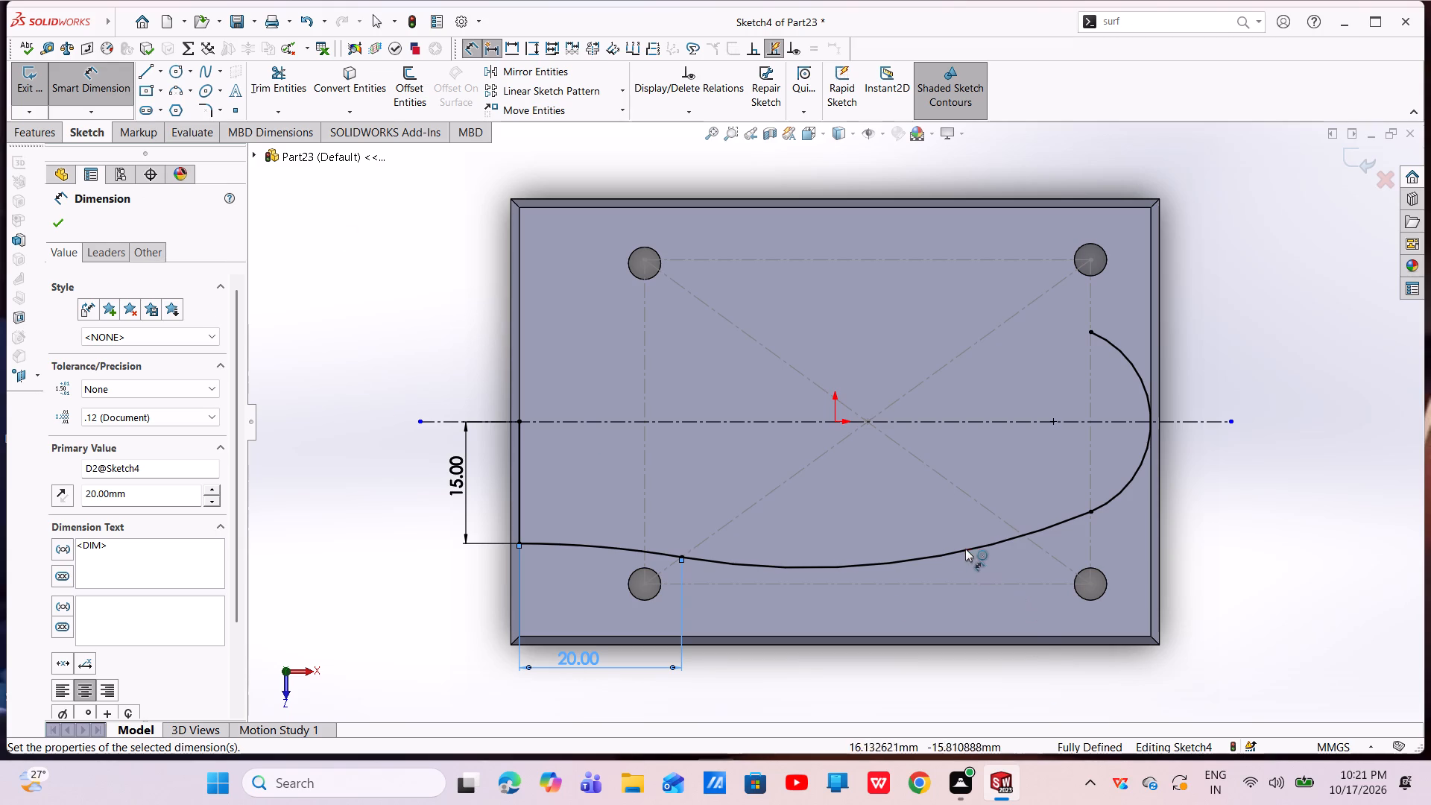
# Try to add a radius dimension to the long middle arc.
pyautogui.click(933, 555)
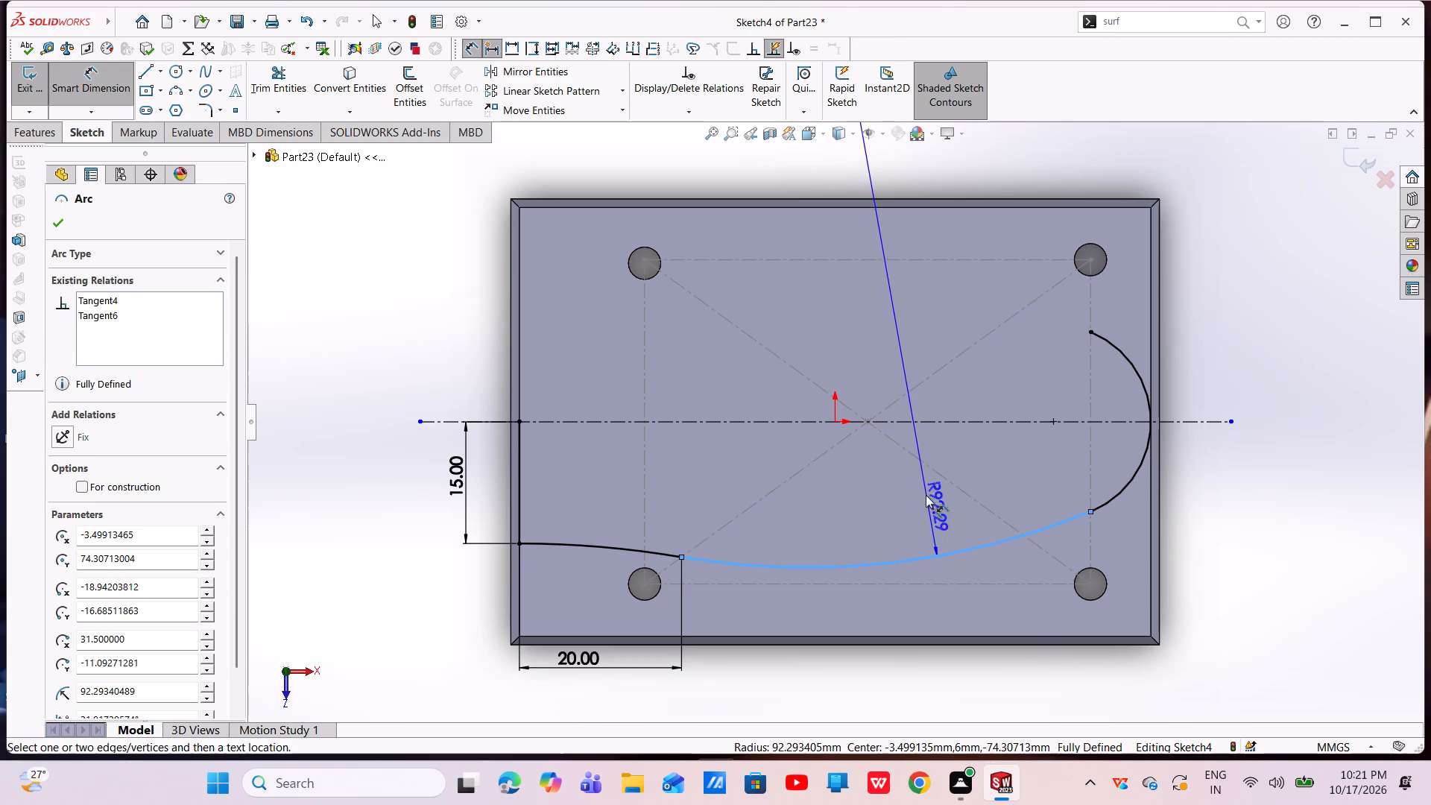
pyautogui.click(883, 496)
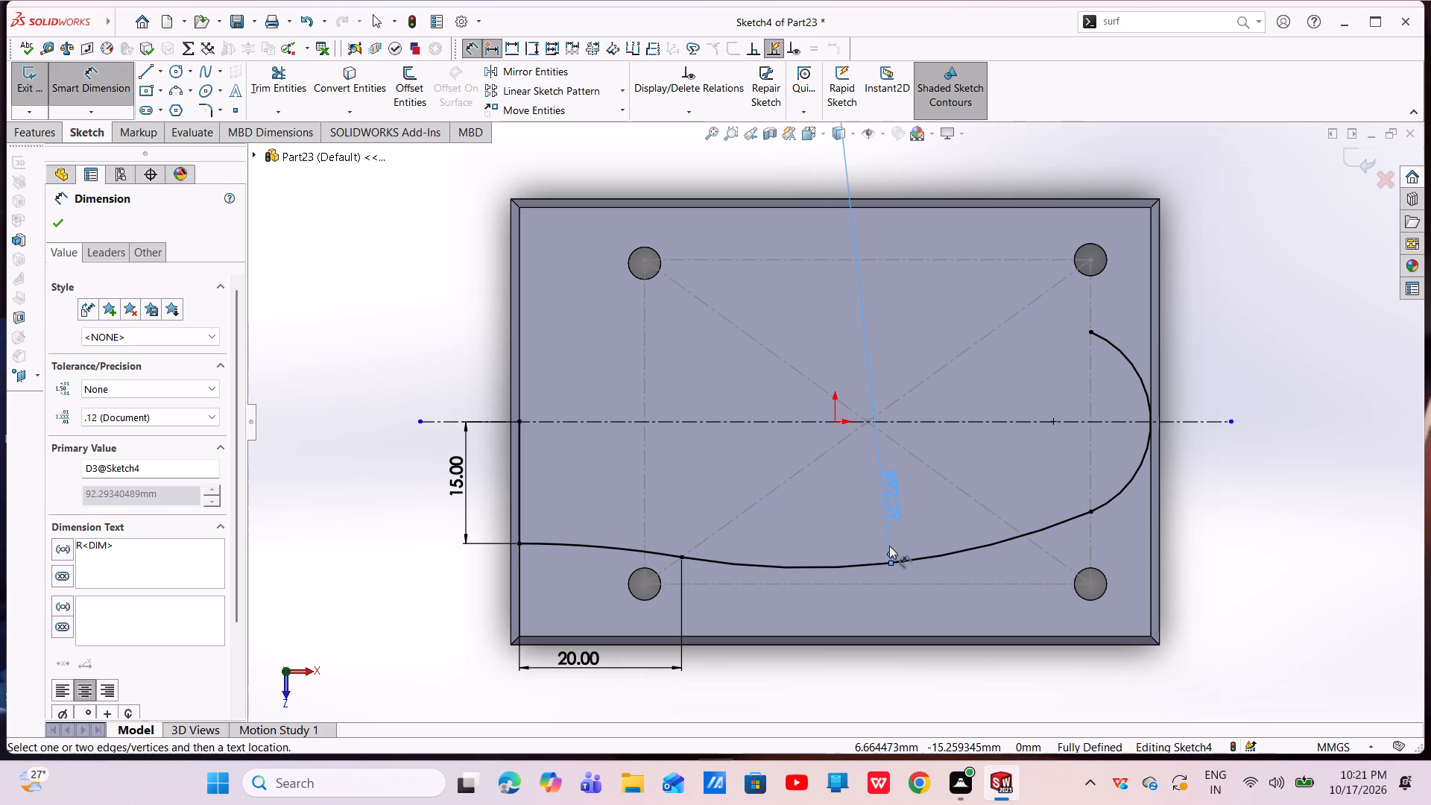
# Undo the dimensions, the centerline and the whole curved outline, back to the empty sketch on the plate face.
pyautogui.hotkey('ctrl', 'z')
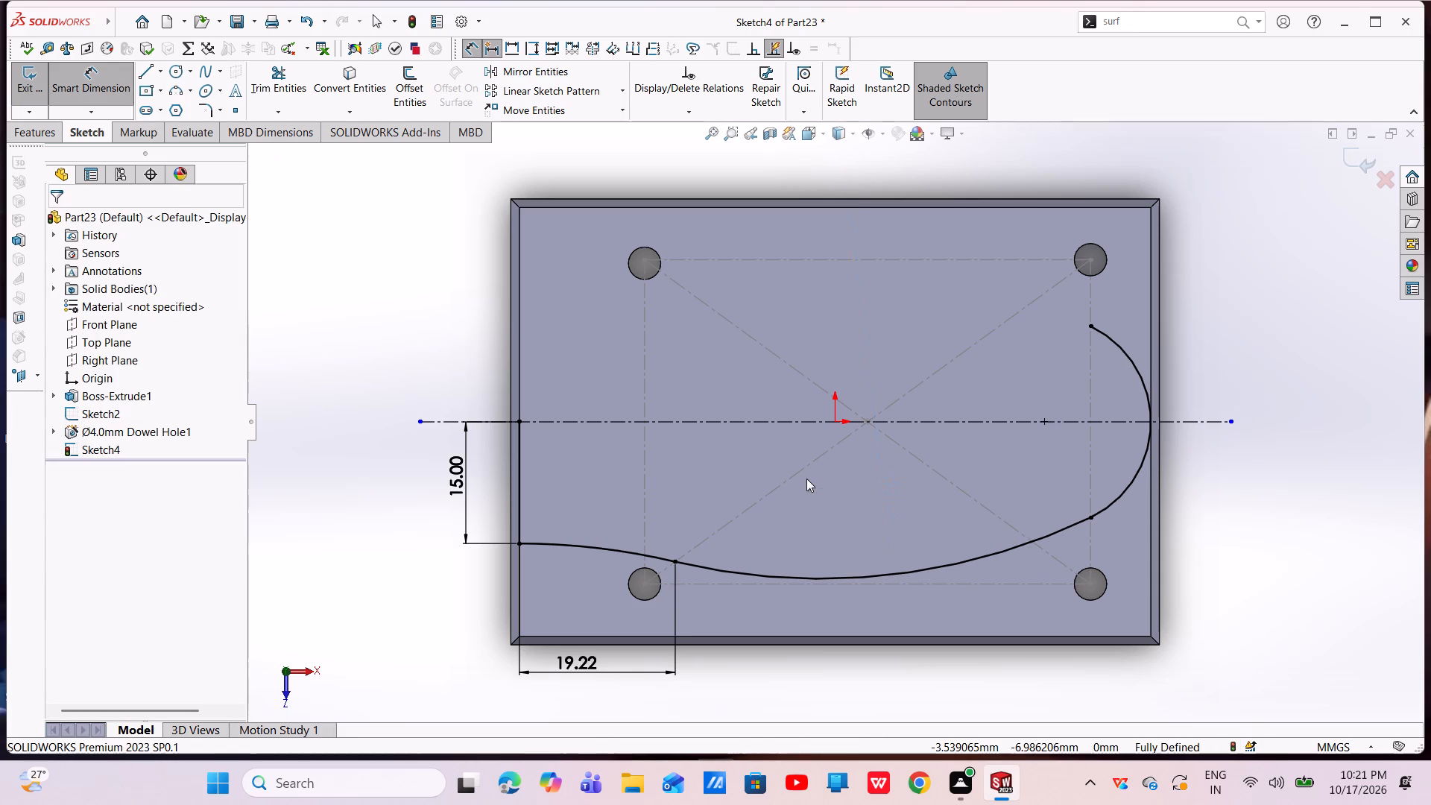
pyautogui.hotkey('ctrl', 'z')
pyautogui.hotkey('ctrl', 'z')
pyautogui.hotkey('ctrl', 'z')
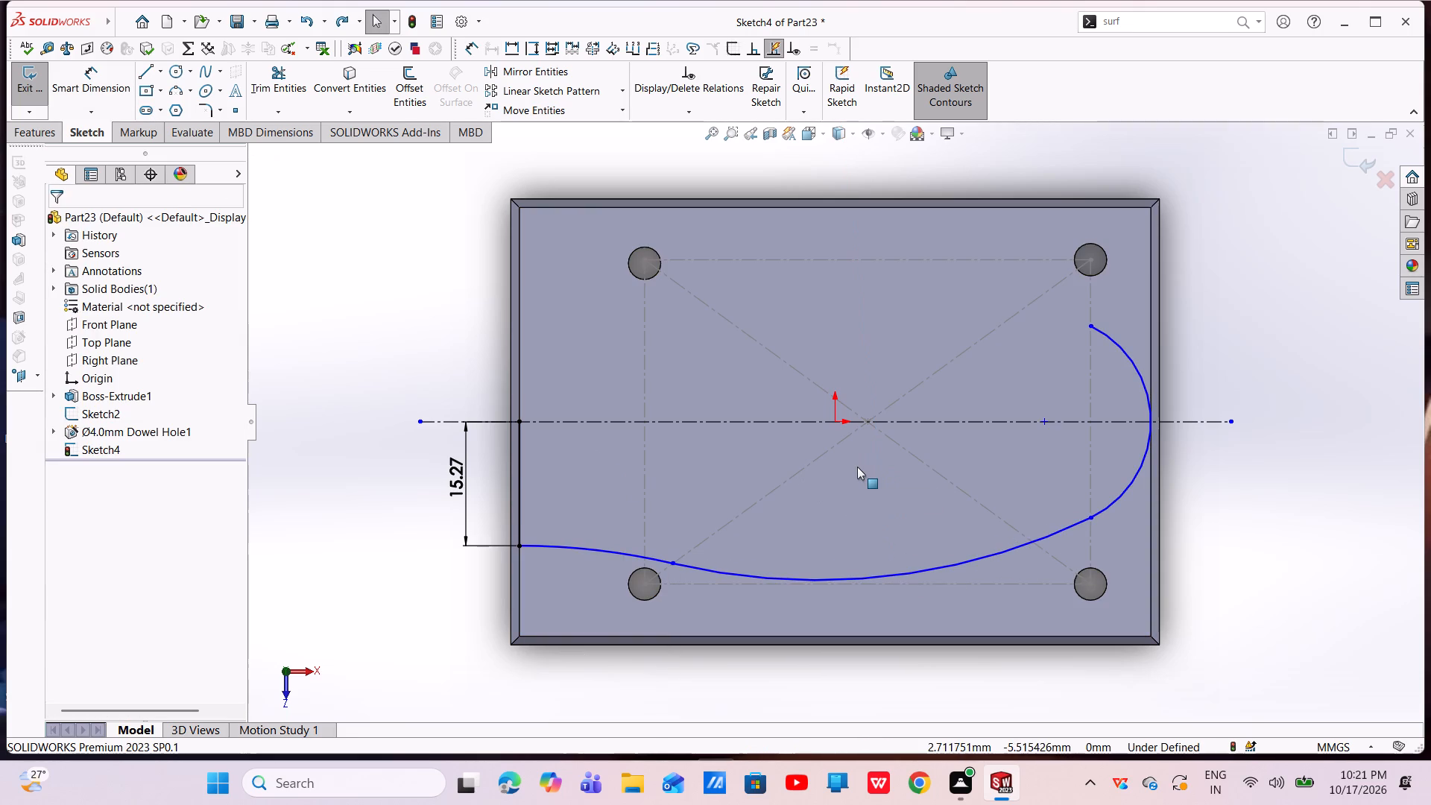
pyautogui.hotkey('ctrl', 'z')
pyautogui.hotkey('ctrl', 'z')
pyautogui.hotkey('ctrl', 'z')
pyautogui.hotkey('ctrl', 'z')
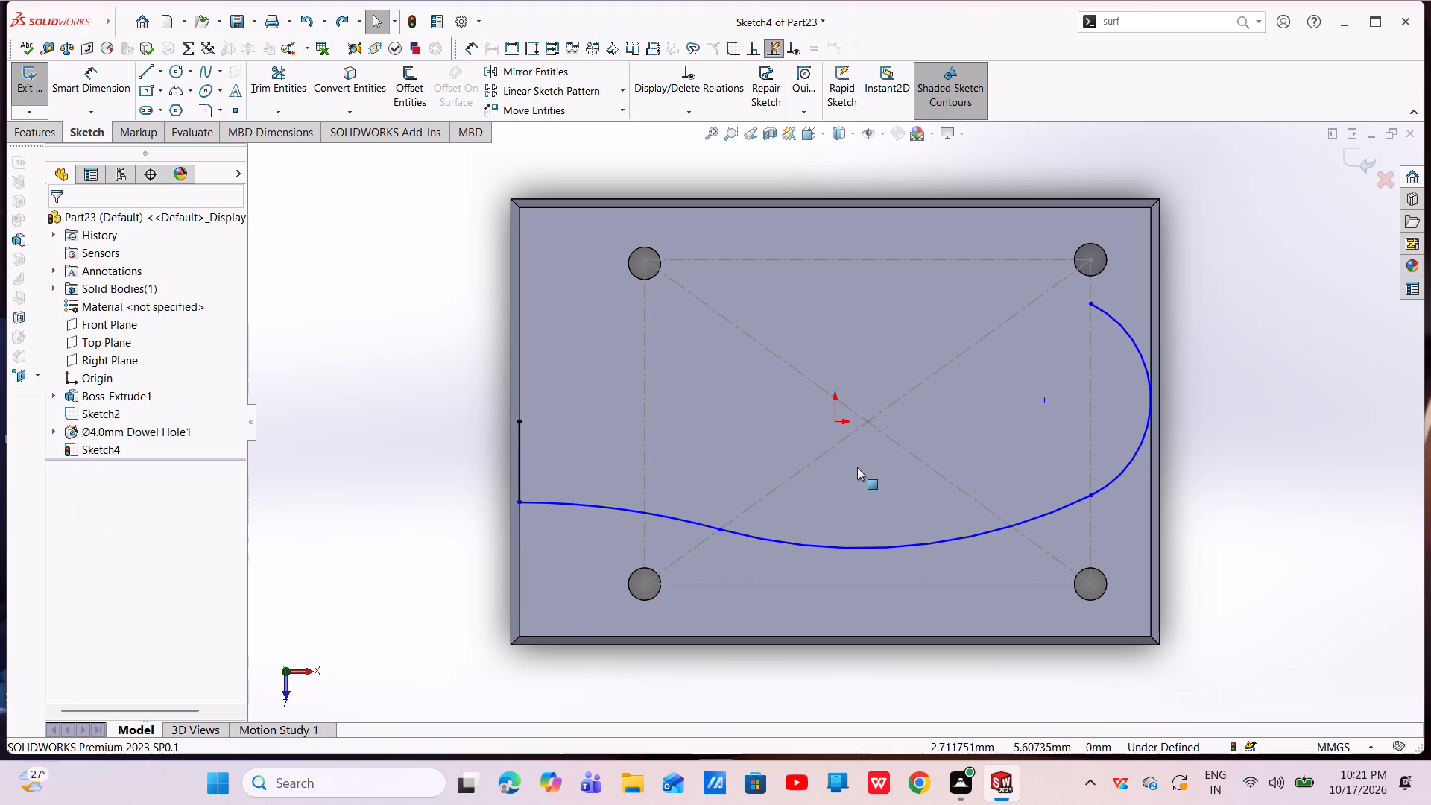
pyautogui.hotkey('ctrl', 'z')
pyautogui.hotkey('ctrl', 'z')
pyautogui.hotkey('ctrl', 'z')
pyautogui.hotkey('ctrl', 'z')
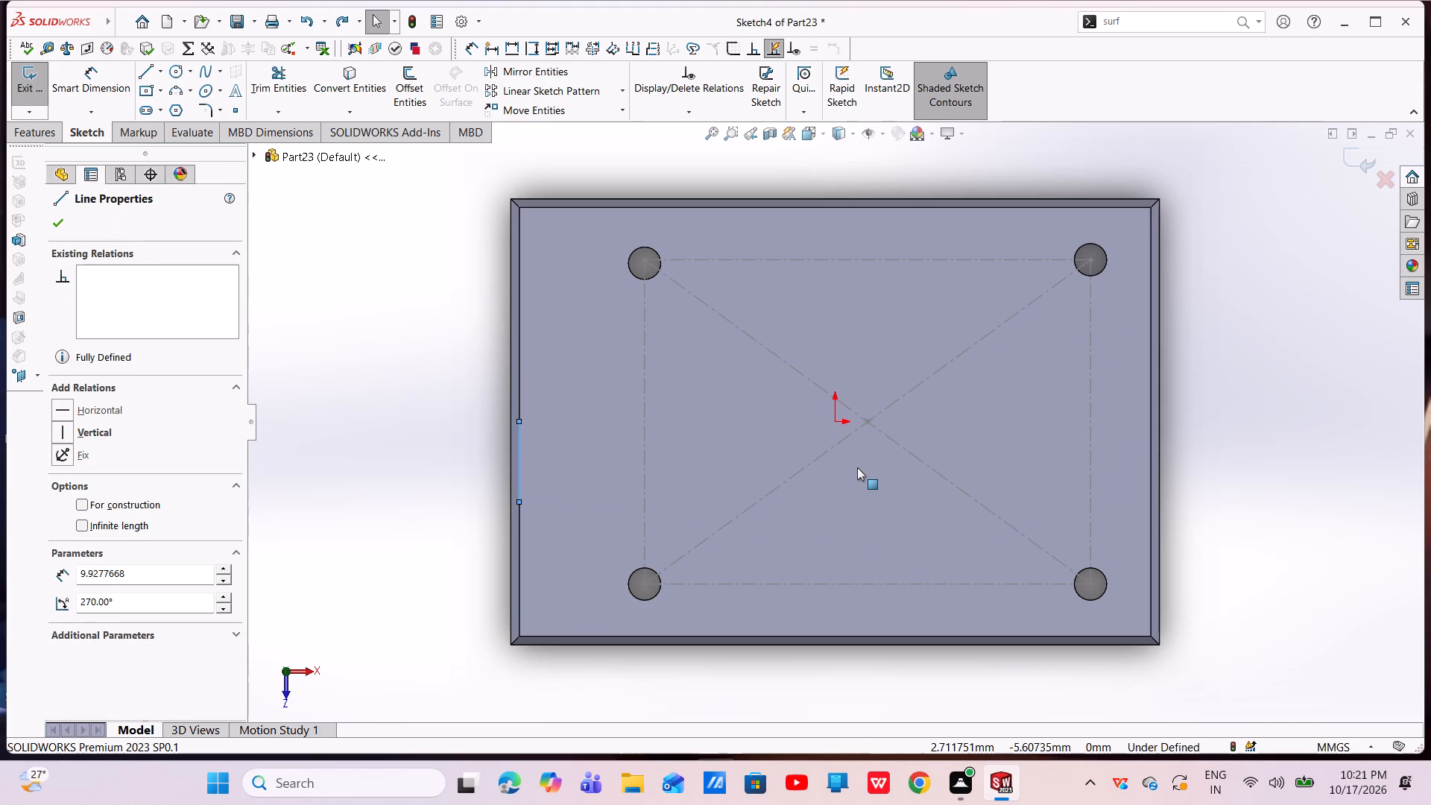
pyautogui.hotkey('ctrl', 'z')
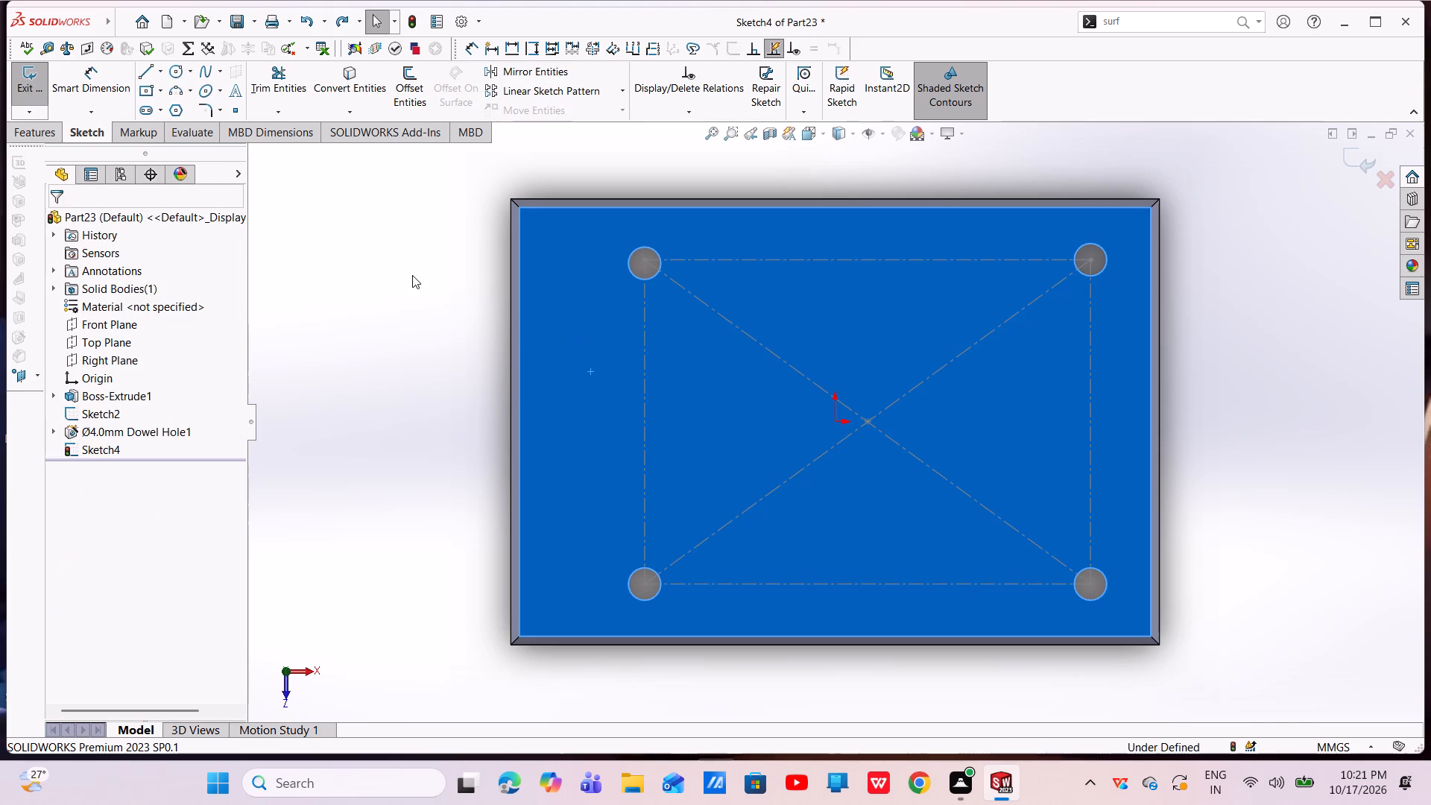
# Draw a vertical line about 9.2 mm long along the plate's −X short edge, starting at the edge's midpoint.
pyautogui.click(143, 76)
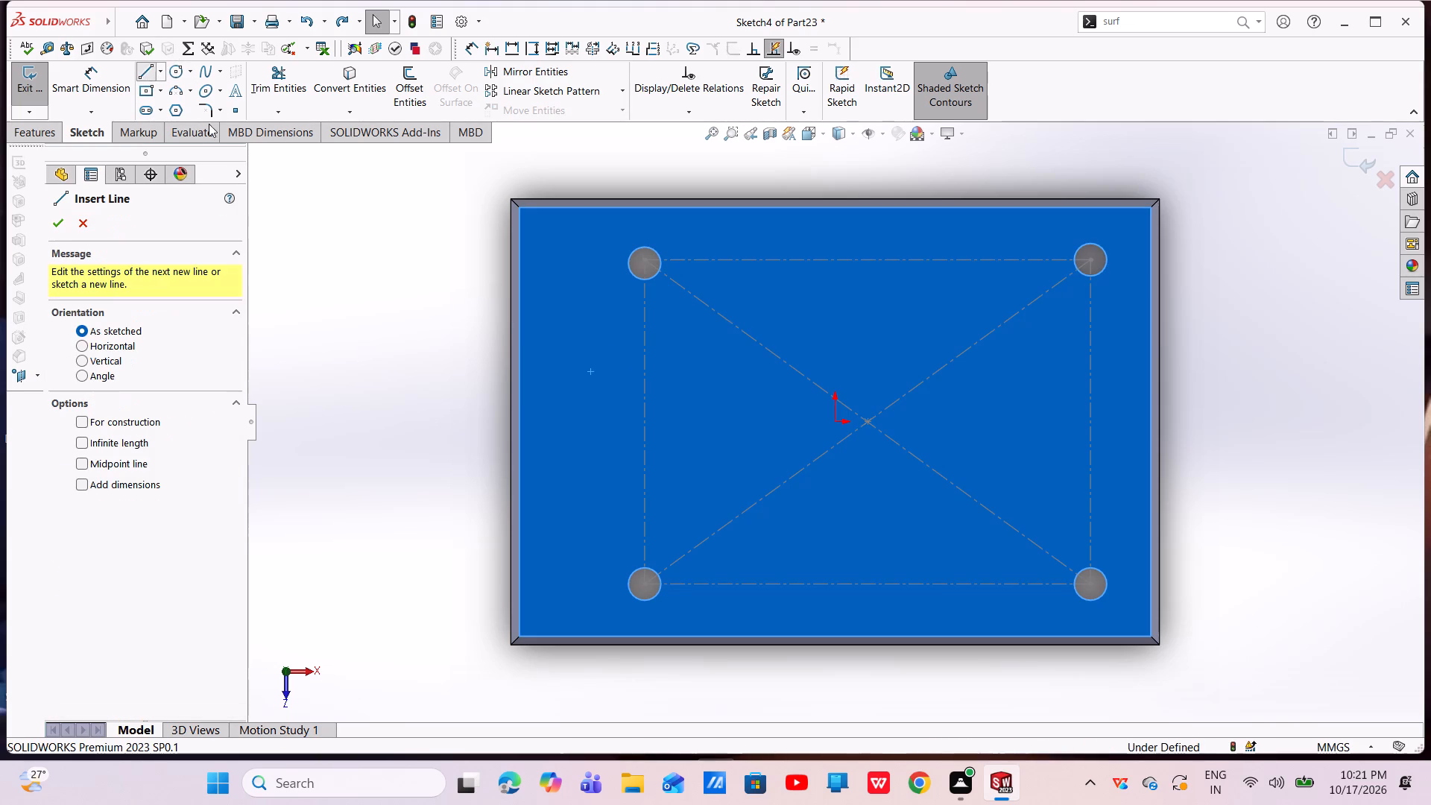
pyautogui.click(519, 423)
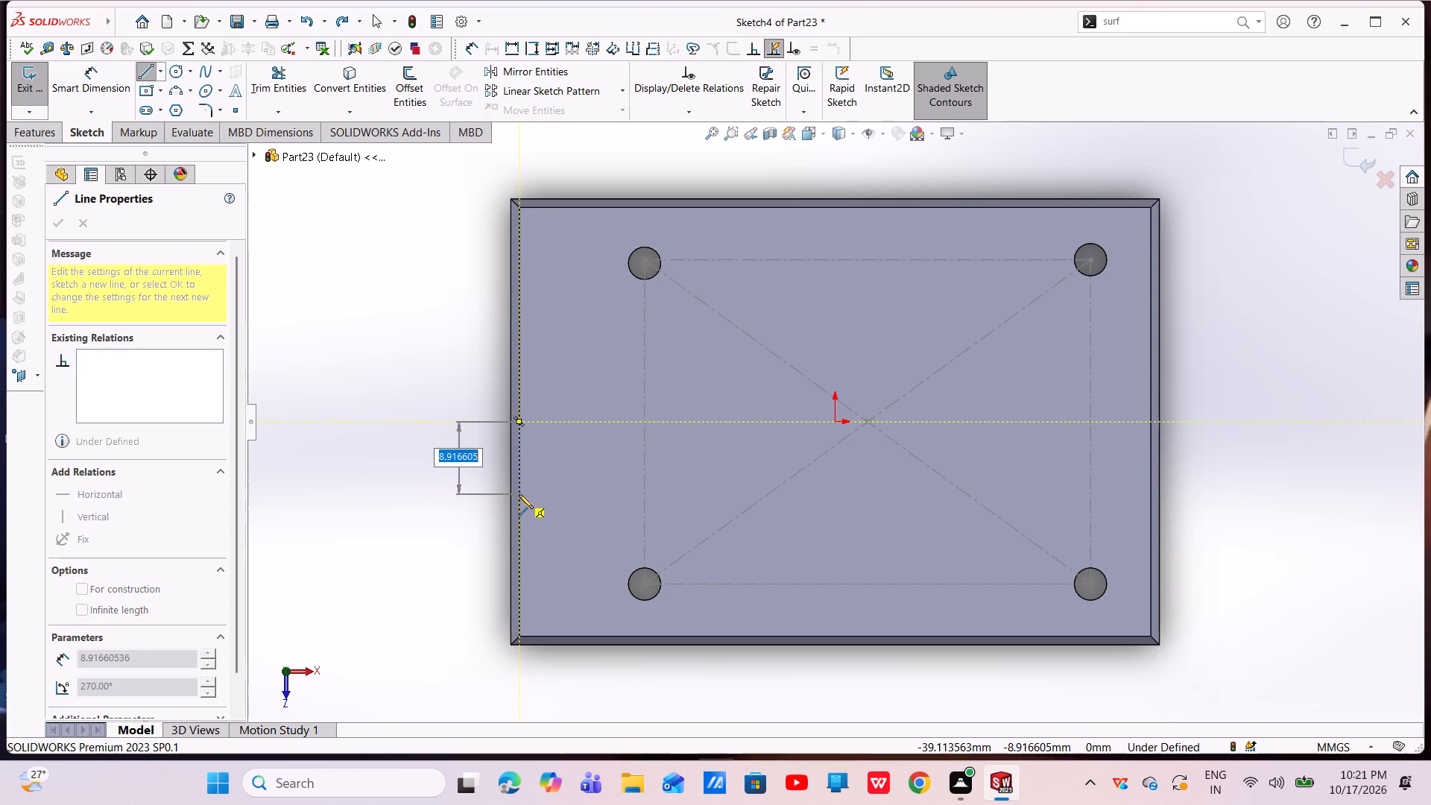
pyautogui.click(521, 496)
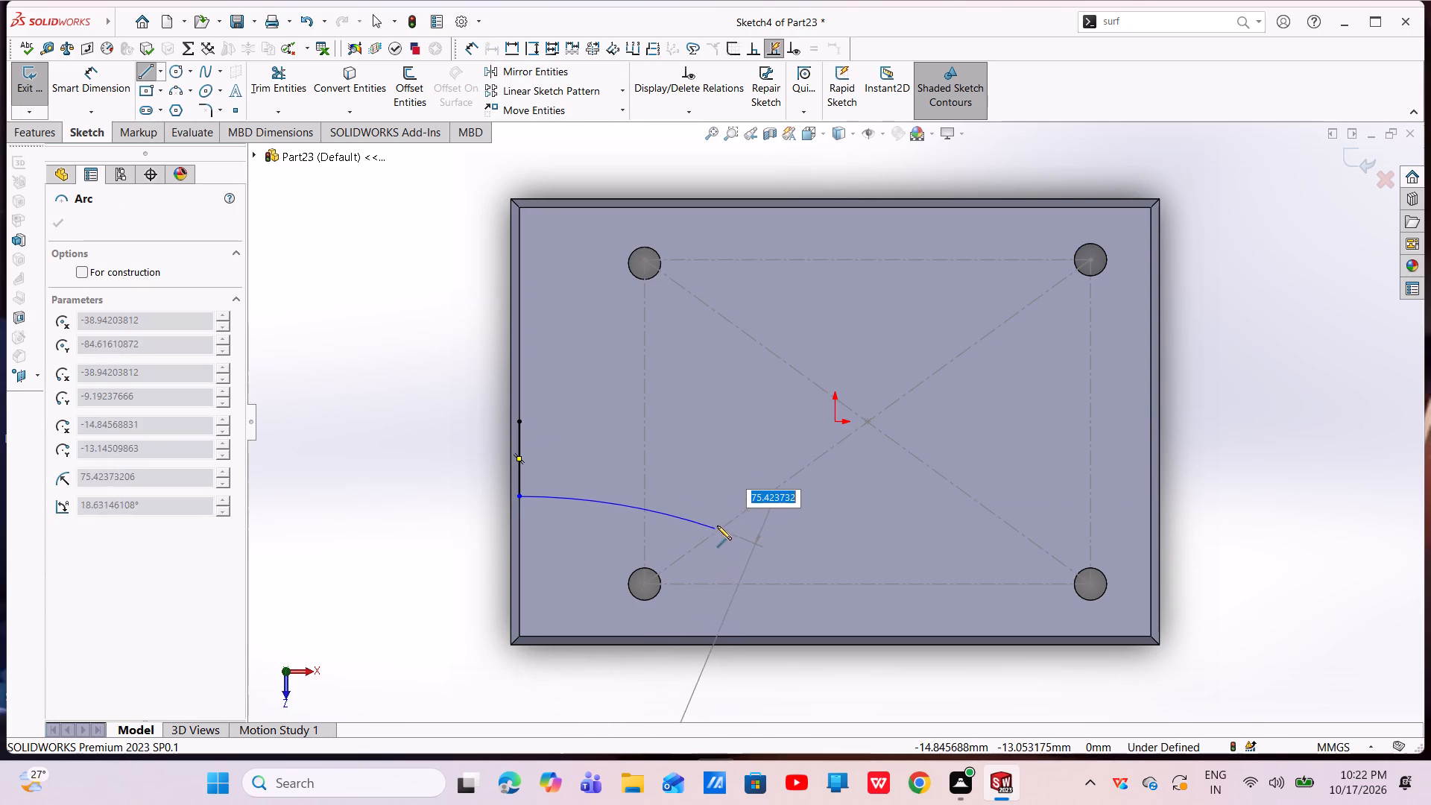
# Continue the line with three tangent arcs through the construction rectangle's two short sides, ending with an arc of about 8.1 mm radius back on the farther side.
pyautogui.click(644, 508)
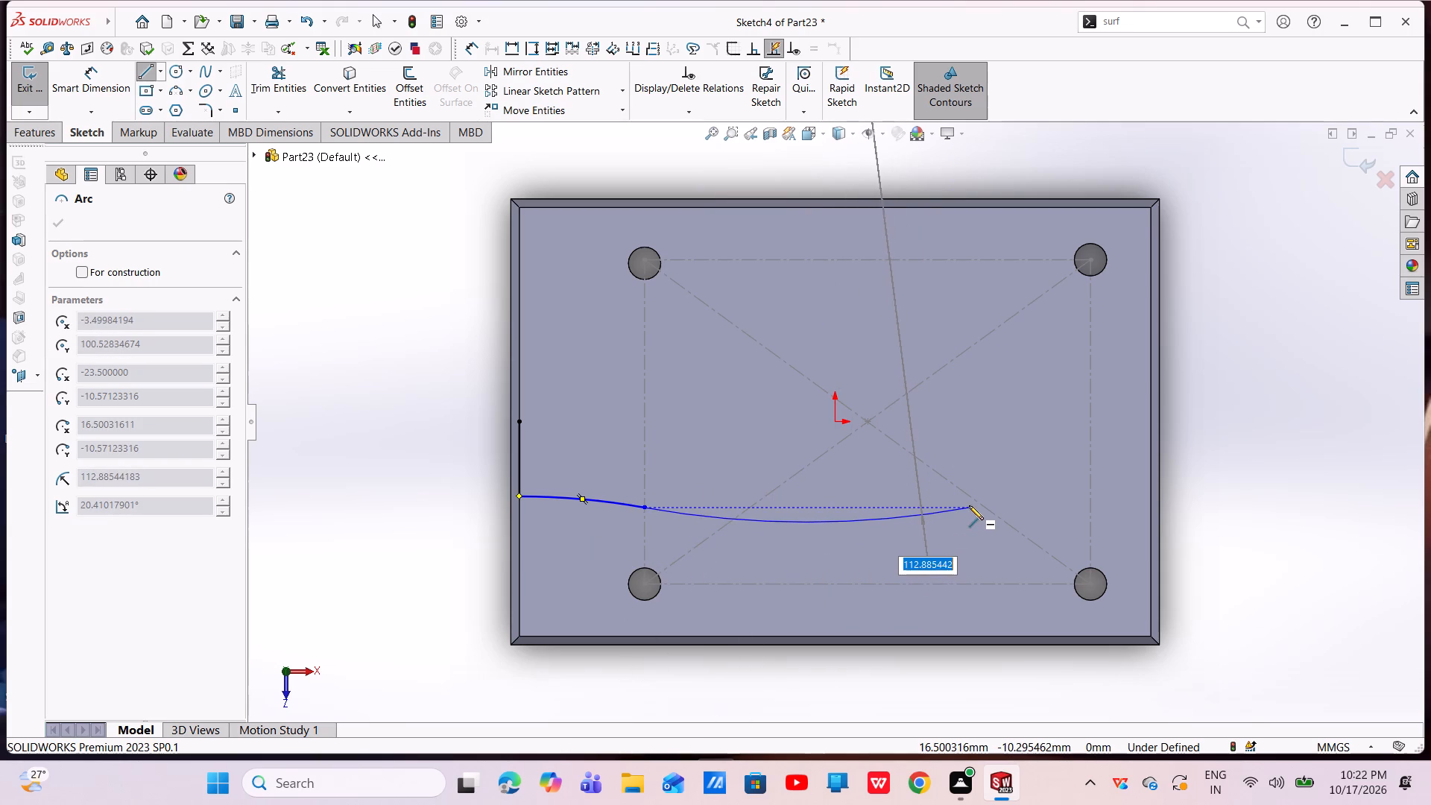
pyautogui.click(1090, 482)
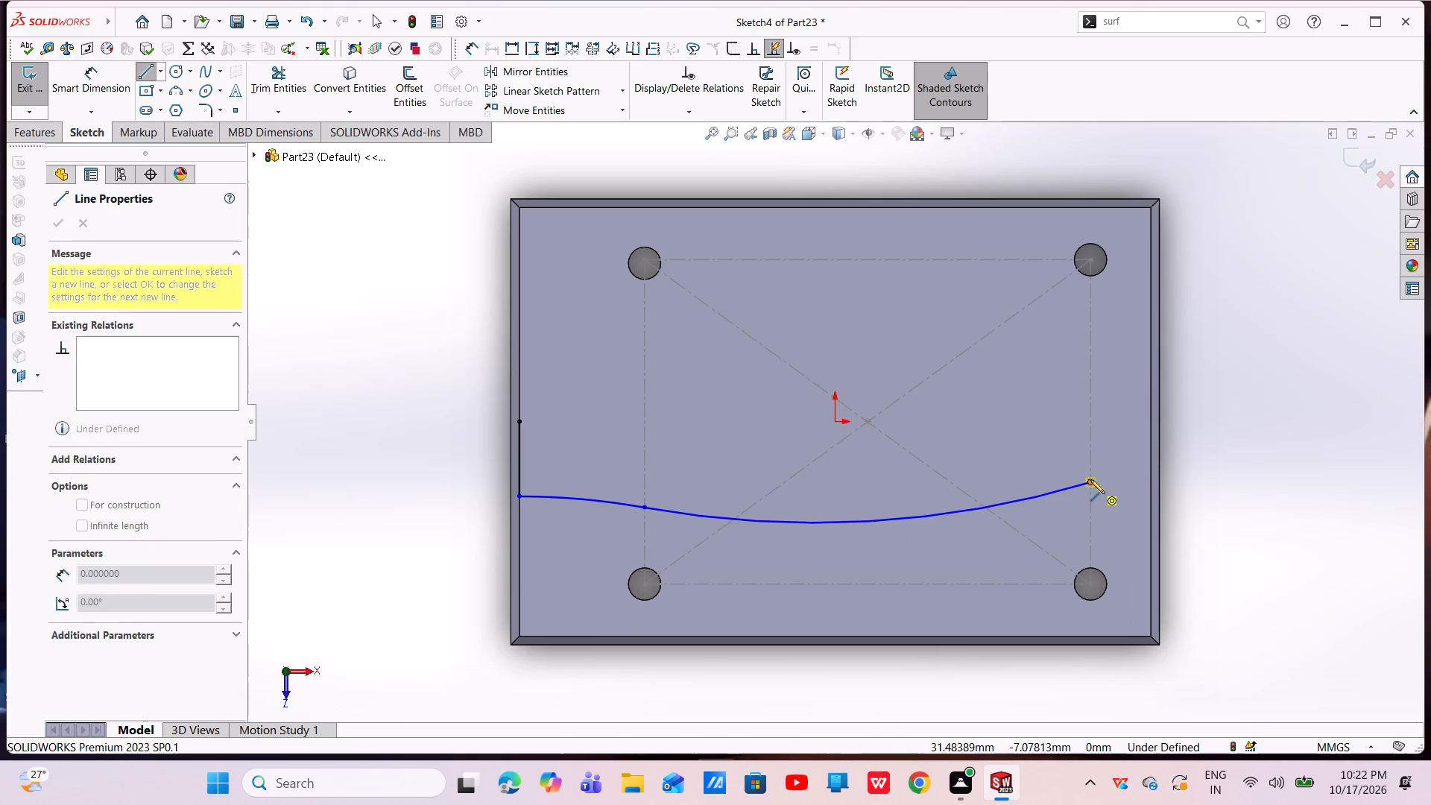
pyautogui.click(1091, 355)
pyautogui.rightClick(1091, 355)
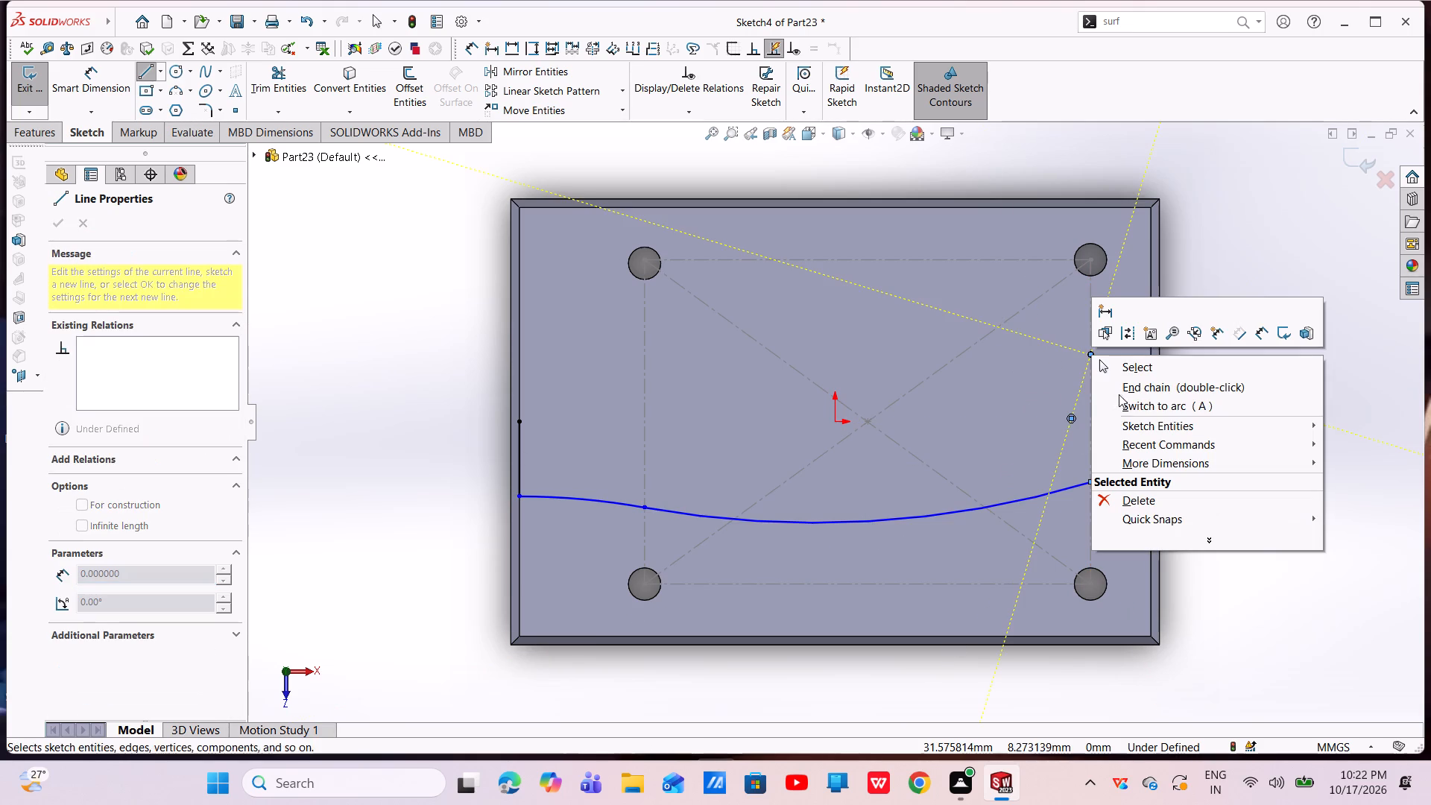
pyautogui.click(1125, 364)
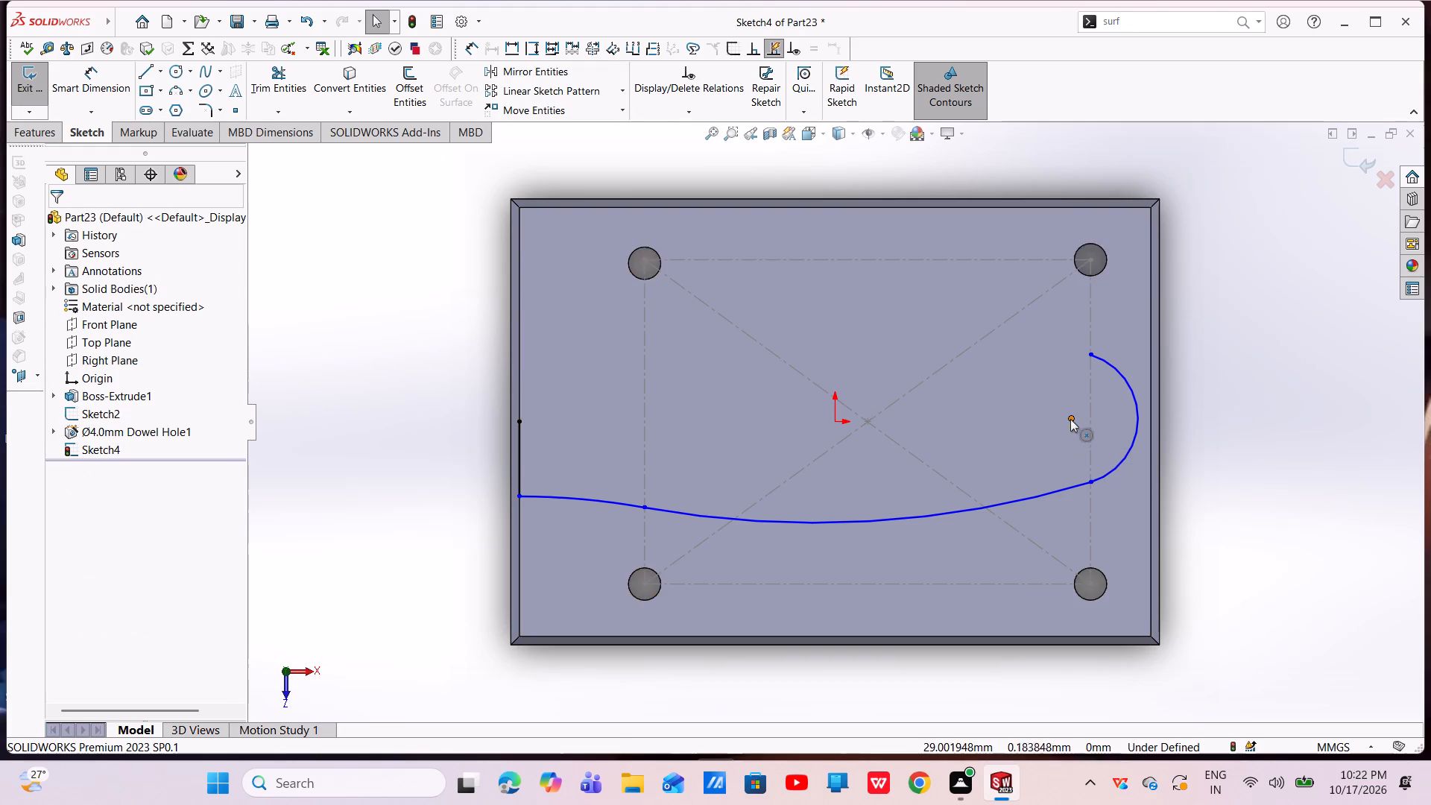
pyautogui.click(1070, 414)
pyautogui.press('Escape')
pyautogui.press('Escape')
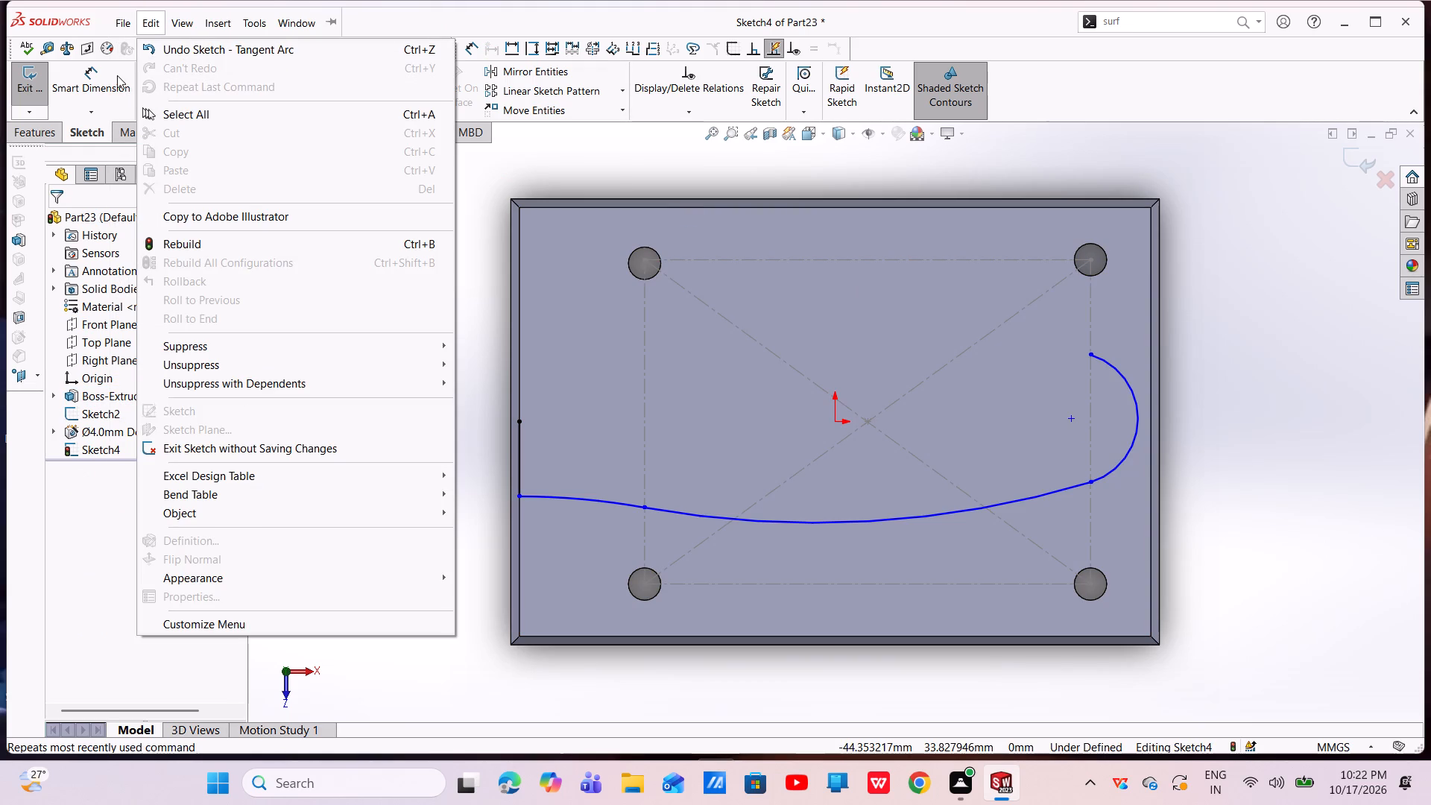
pyautogui.press('Escape')
# Draw a centerline about 98.2 mm long across the plate near the origin, extending beyond both short edges.
pyautogui.click(157, 78)
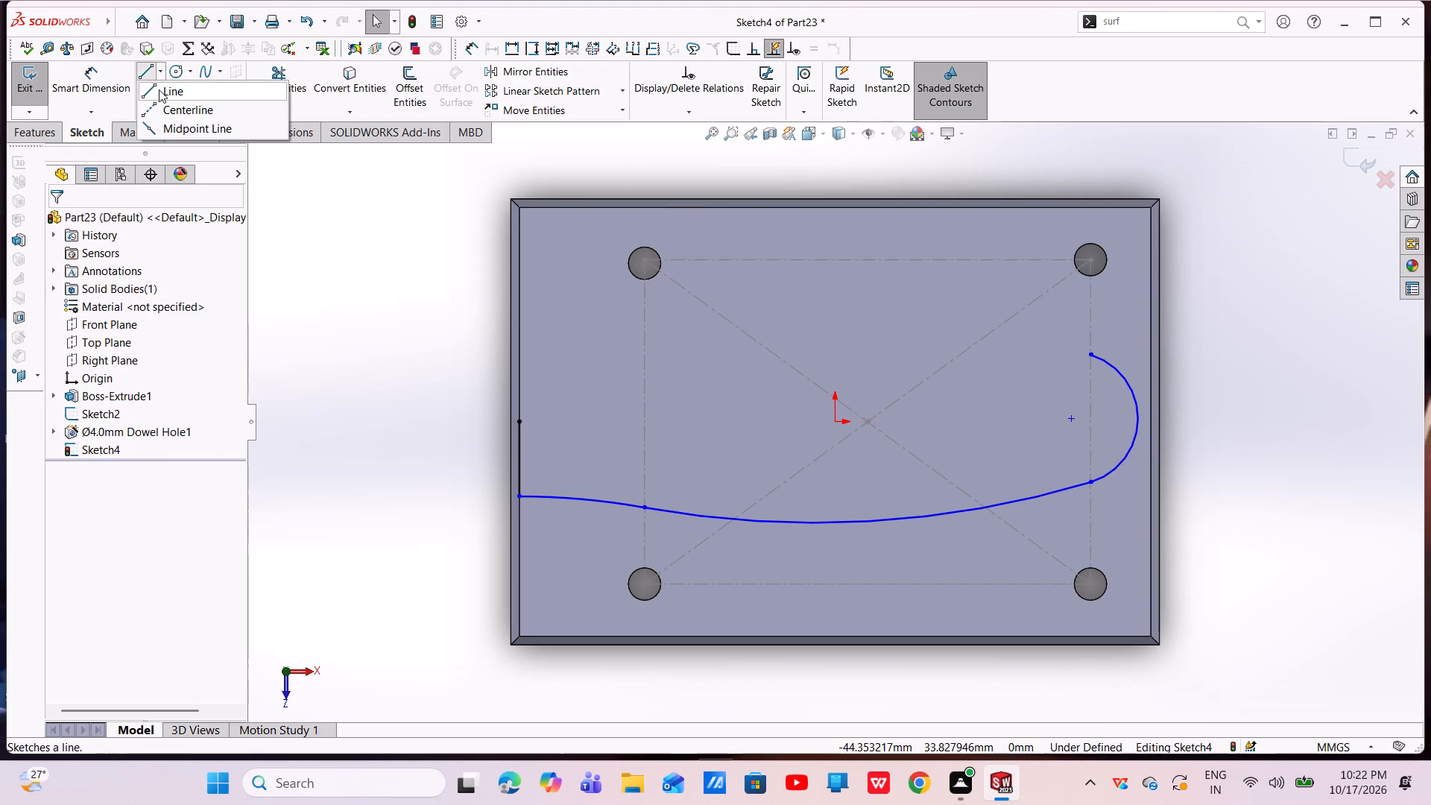
pyautogui.click(164, 103)
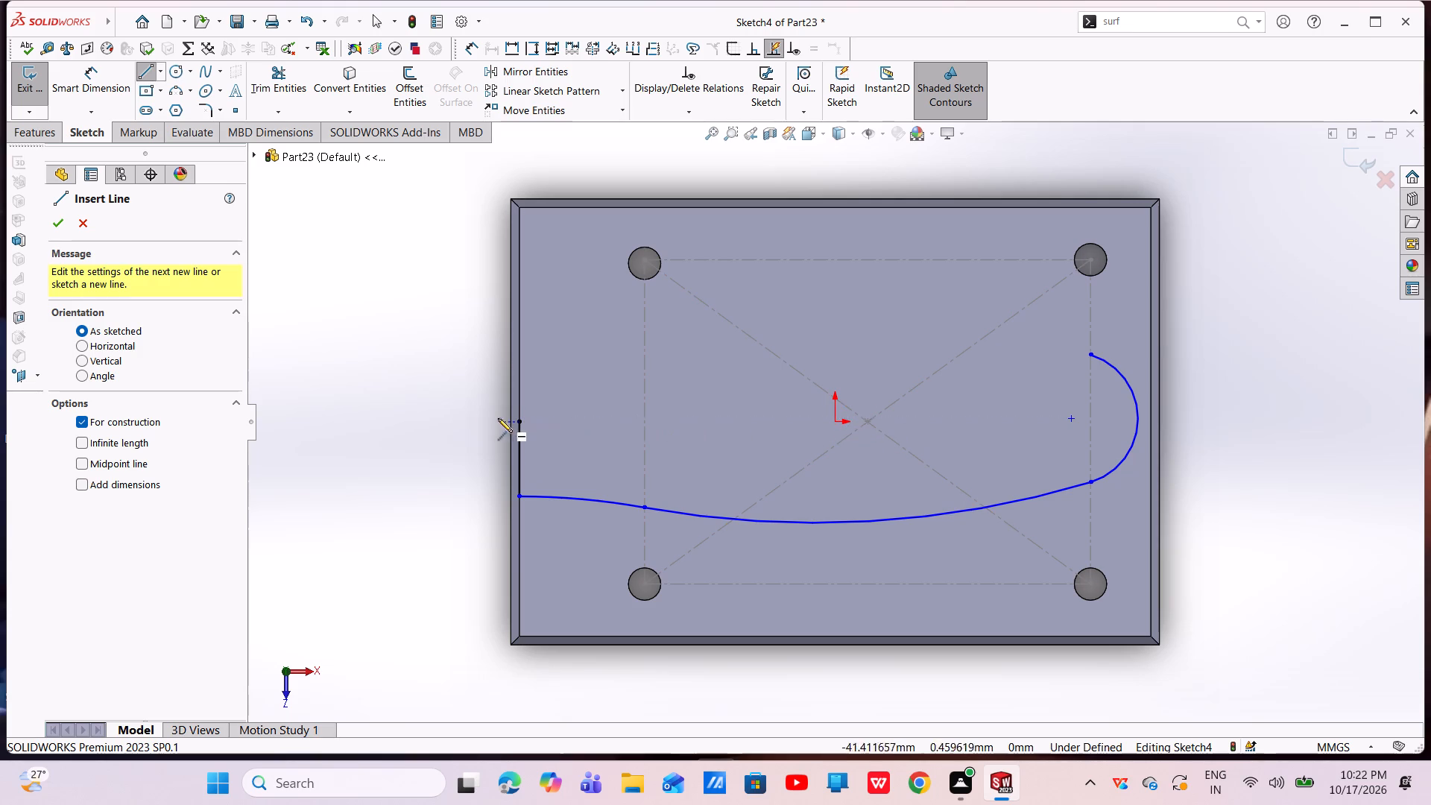
pyautogui.click(421, 416)
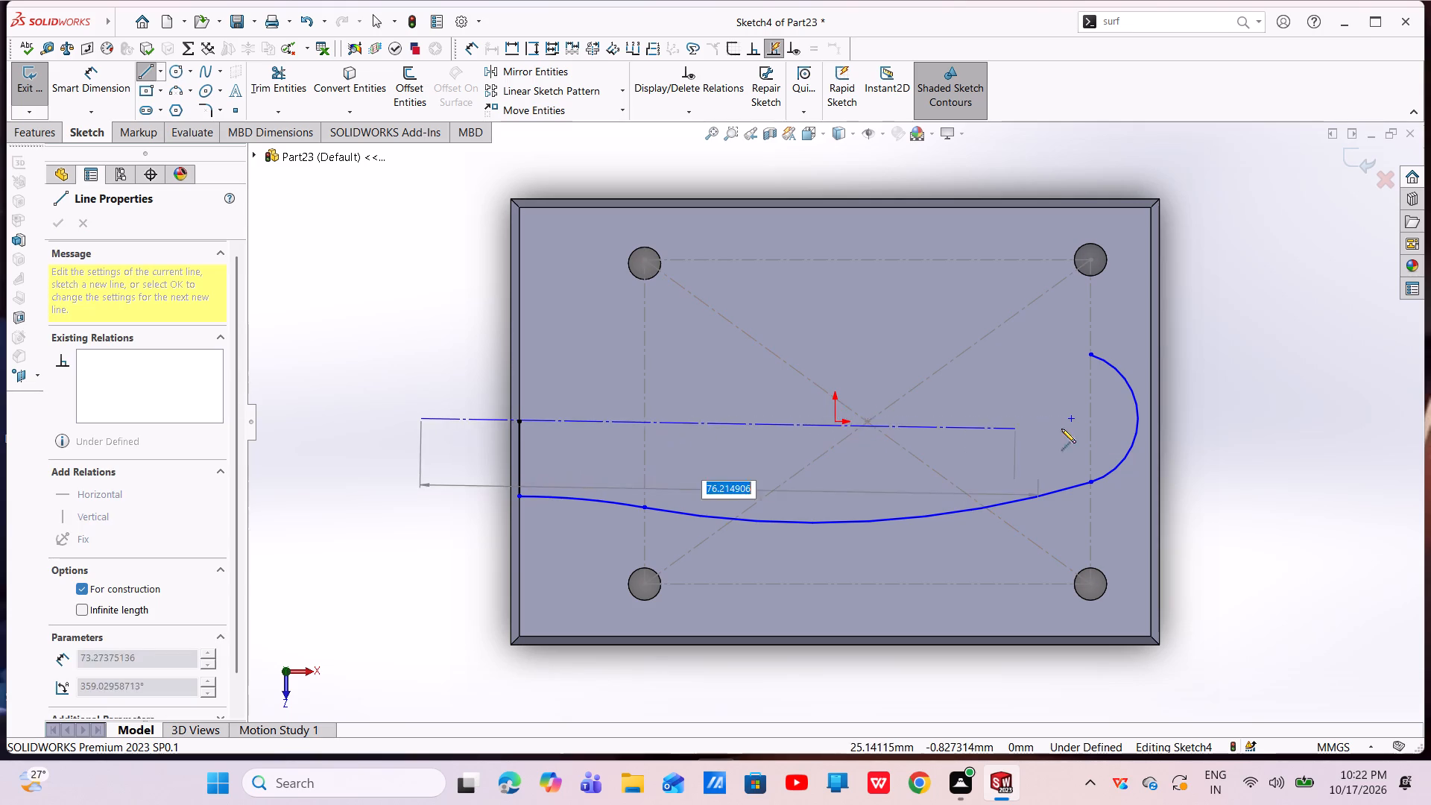
pyautogui.click(1217, 427)
pyautogui.rightClick(1217, 427)
pyautogui.click(1230, 437)
pyautogui.press('Escape')
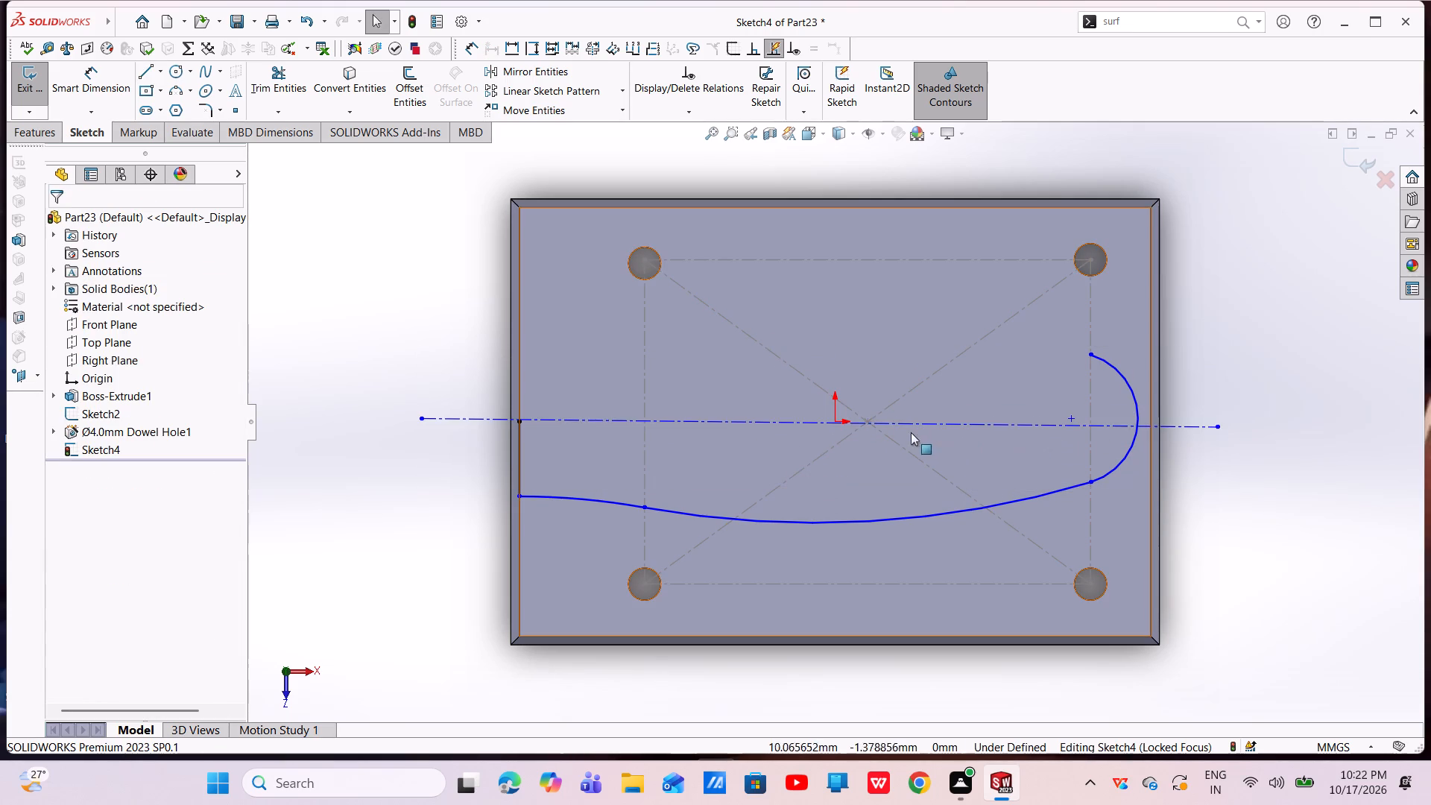
# Make the new centerline horizontal.
pyautogui.click(824, 420)
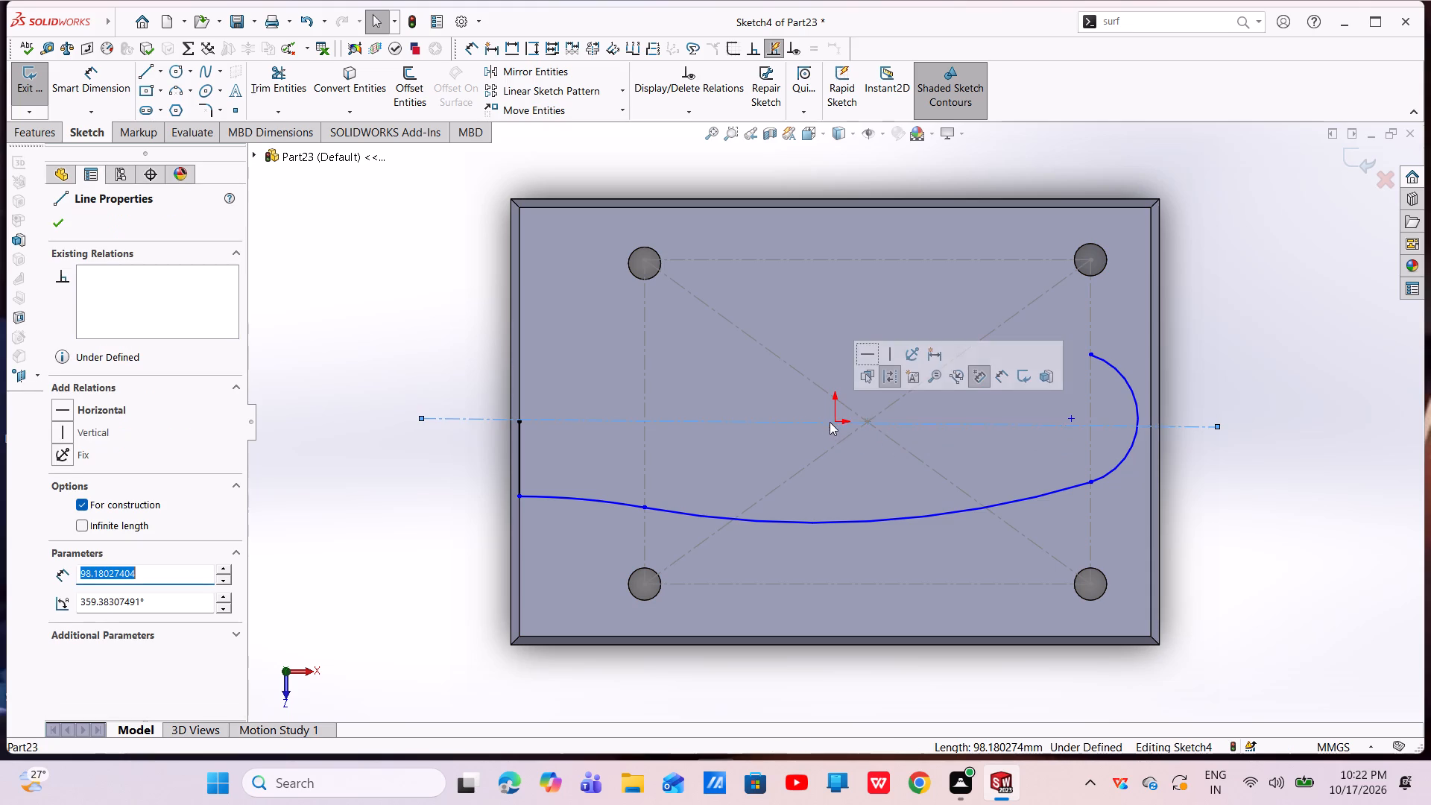
pyautogui.click(866, 360)
pyautogui.tripleClick(866, 359)
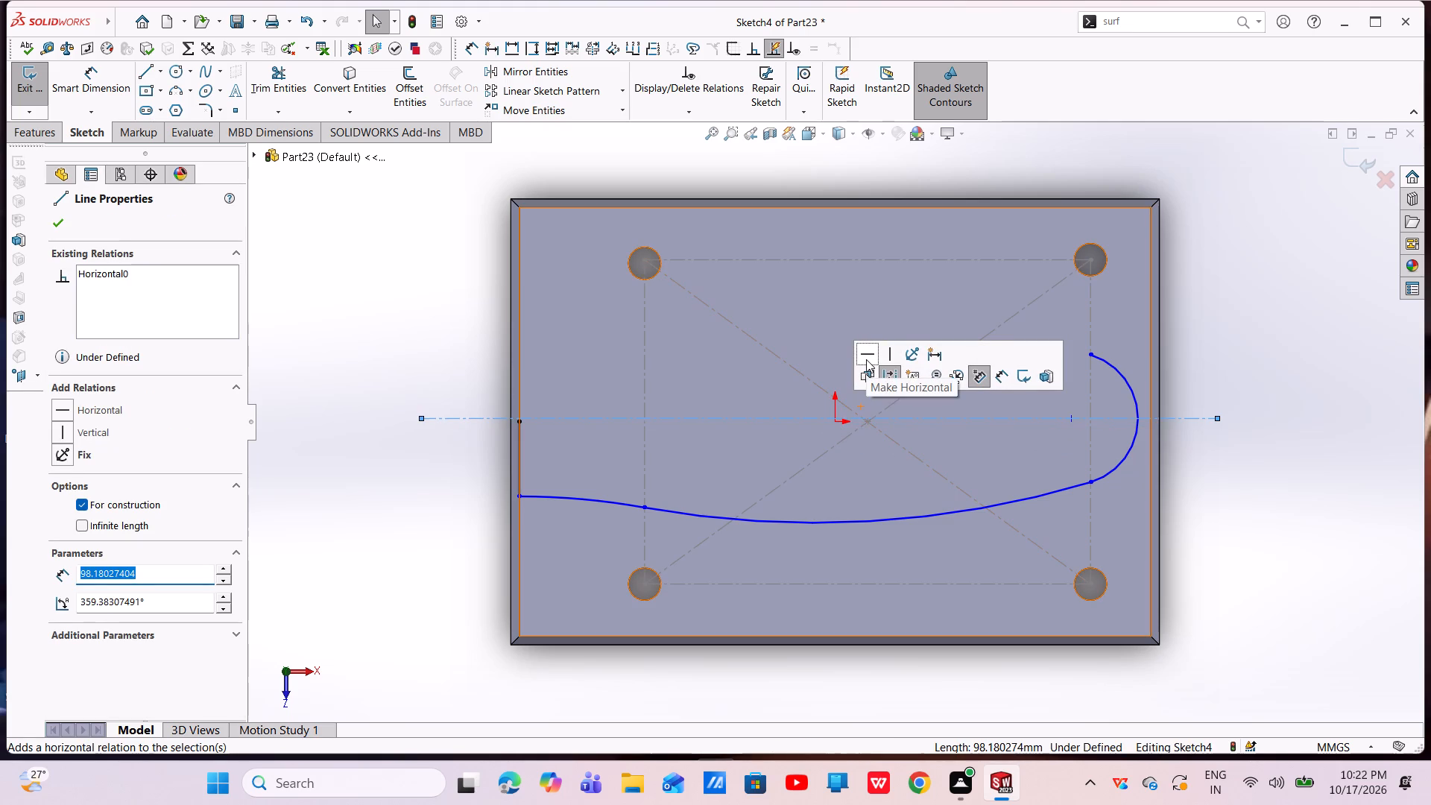
# Make the horizontal centerline's midpoint coincident with the origin.
pyautogui.doubleClick(866, 359)
pyautogui.press('Escape')
pyautogui.press('Escape')
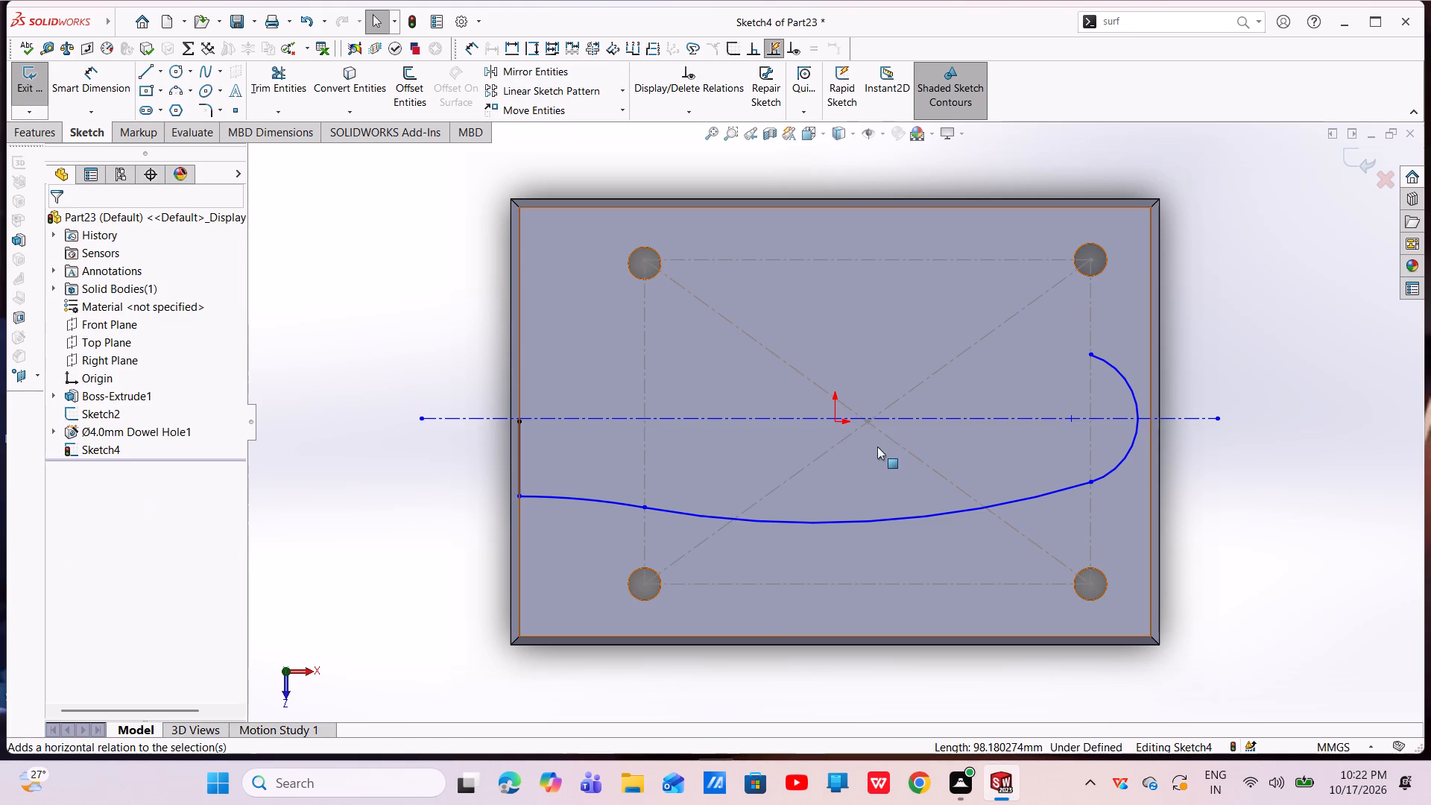
pyautogui.scroll(-5, 838, 430)
pyautogui.click(848, 400)
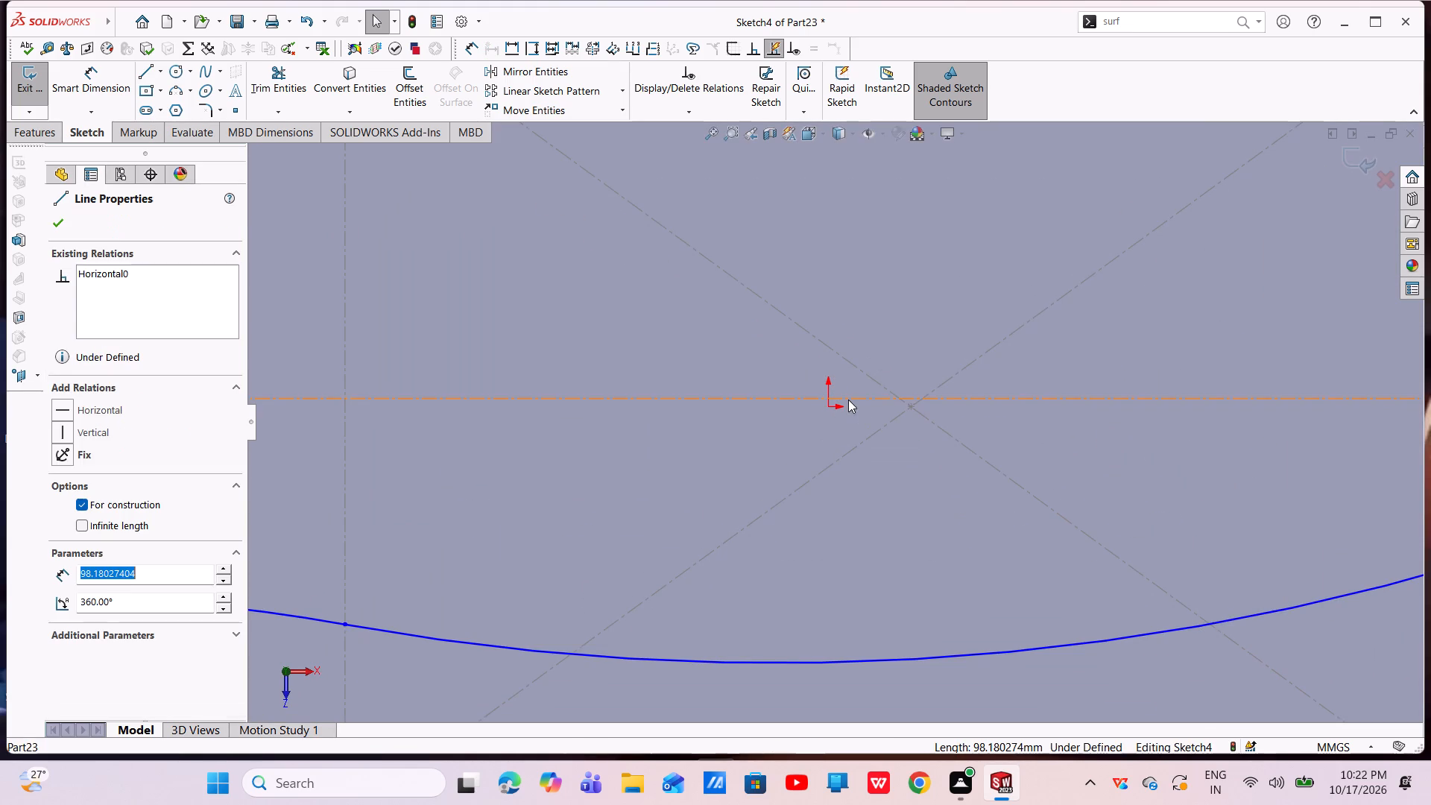
pyautogui.press('Escape')
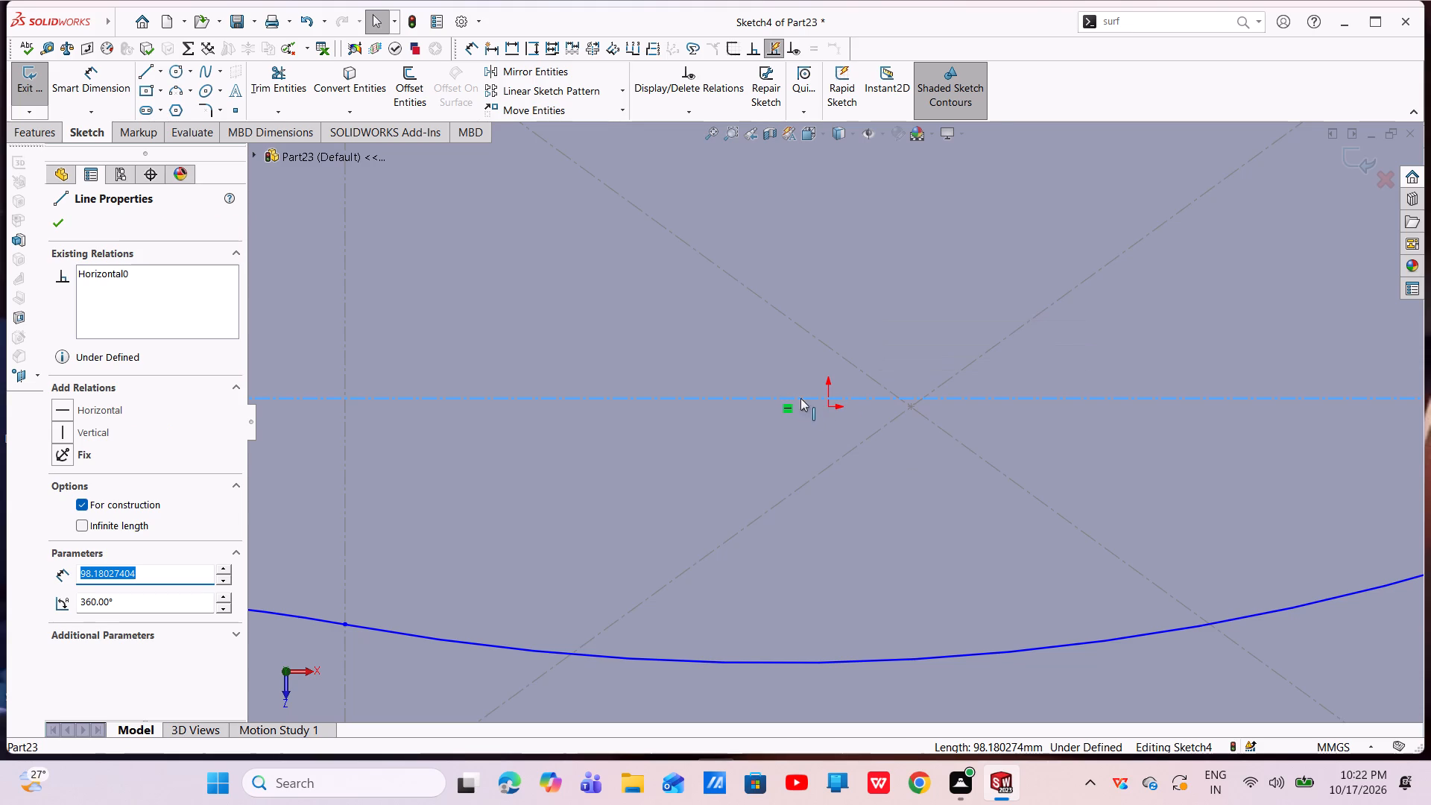
pyautogui.press('Escape')
pyautogui.press('Escape')
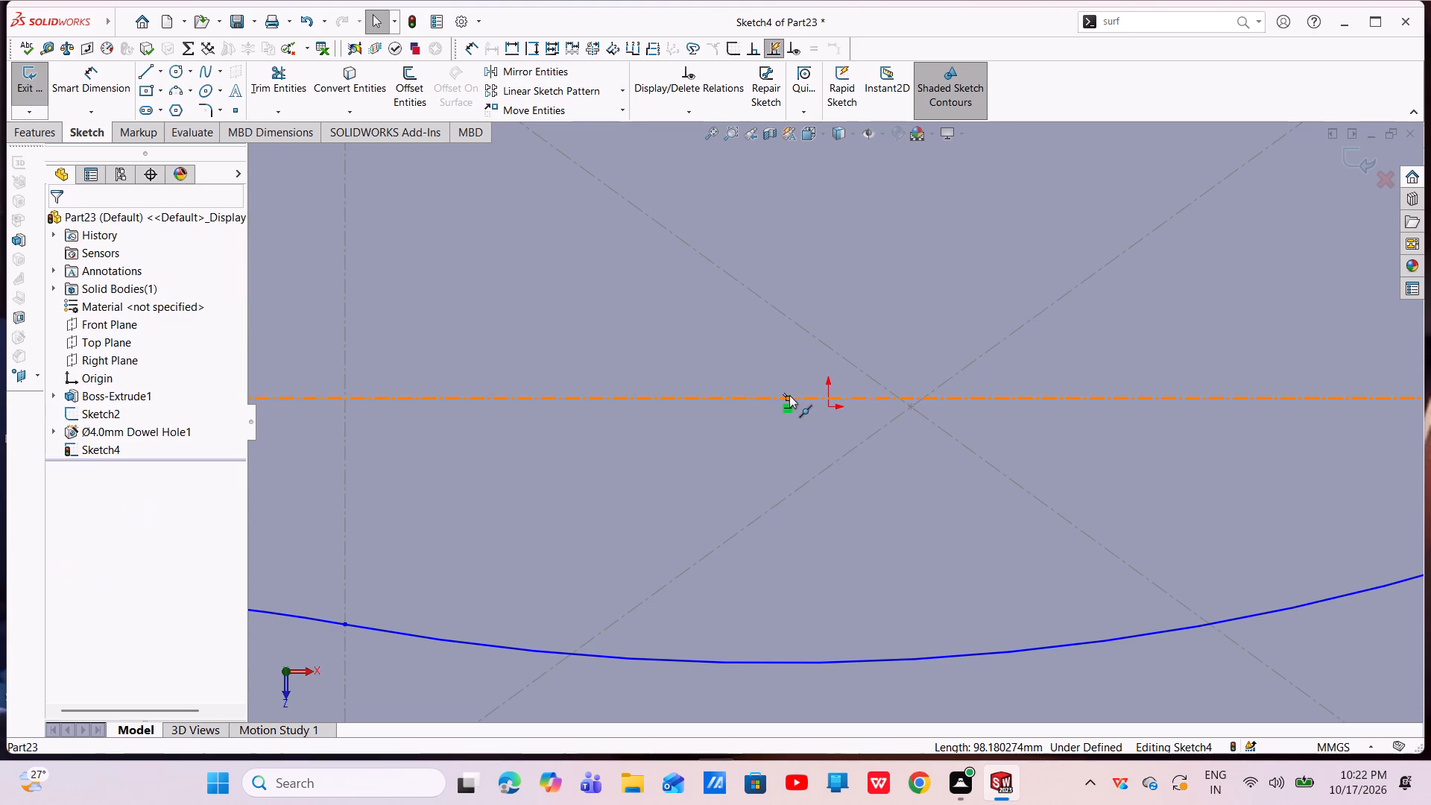
pyautogui.click(789, 396)
pyautogui.keyDown('ctrl'); pyautogui.click(826, 406); pyautogui.keyUp('ctrl')
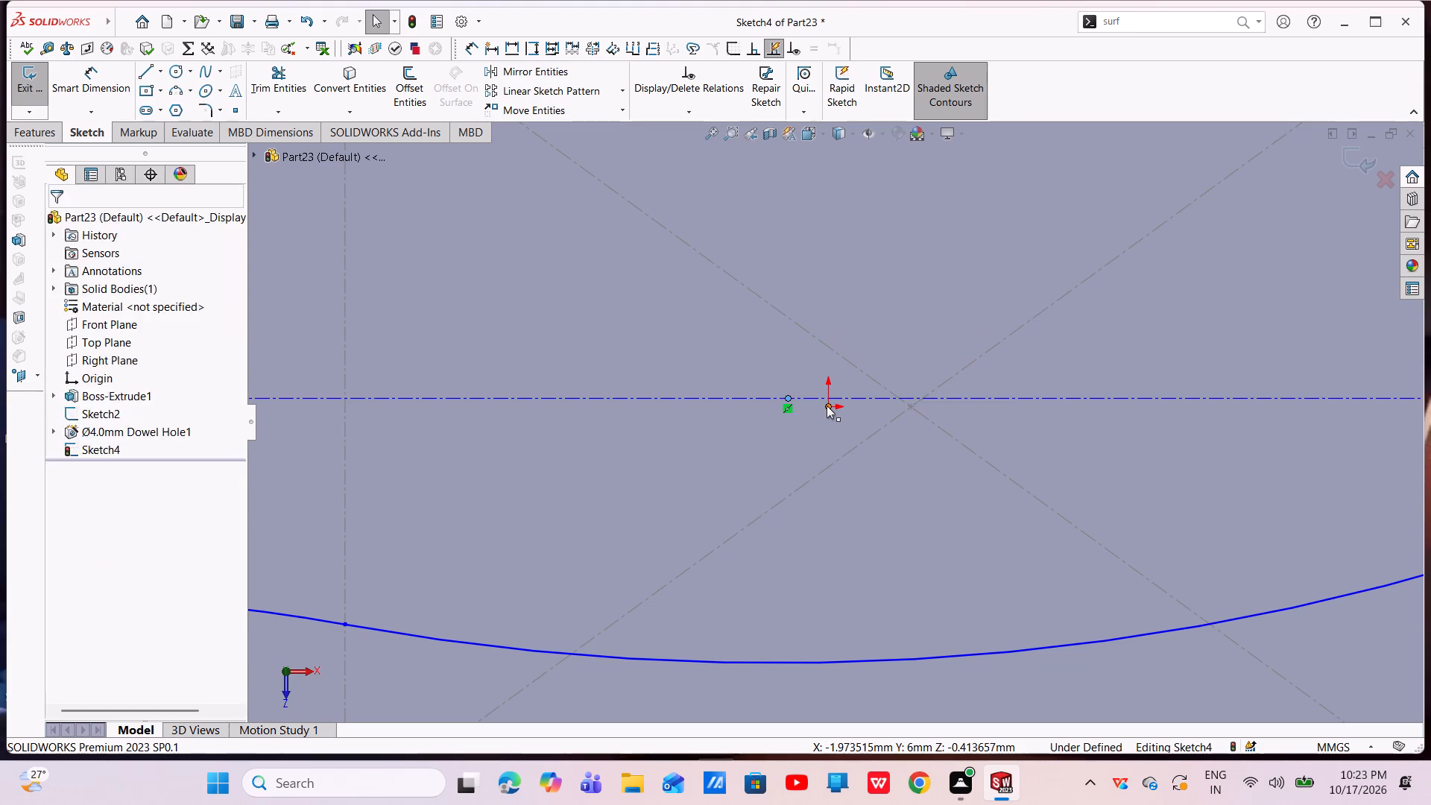
pyautogui.click(64, 525)
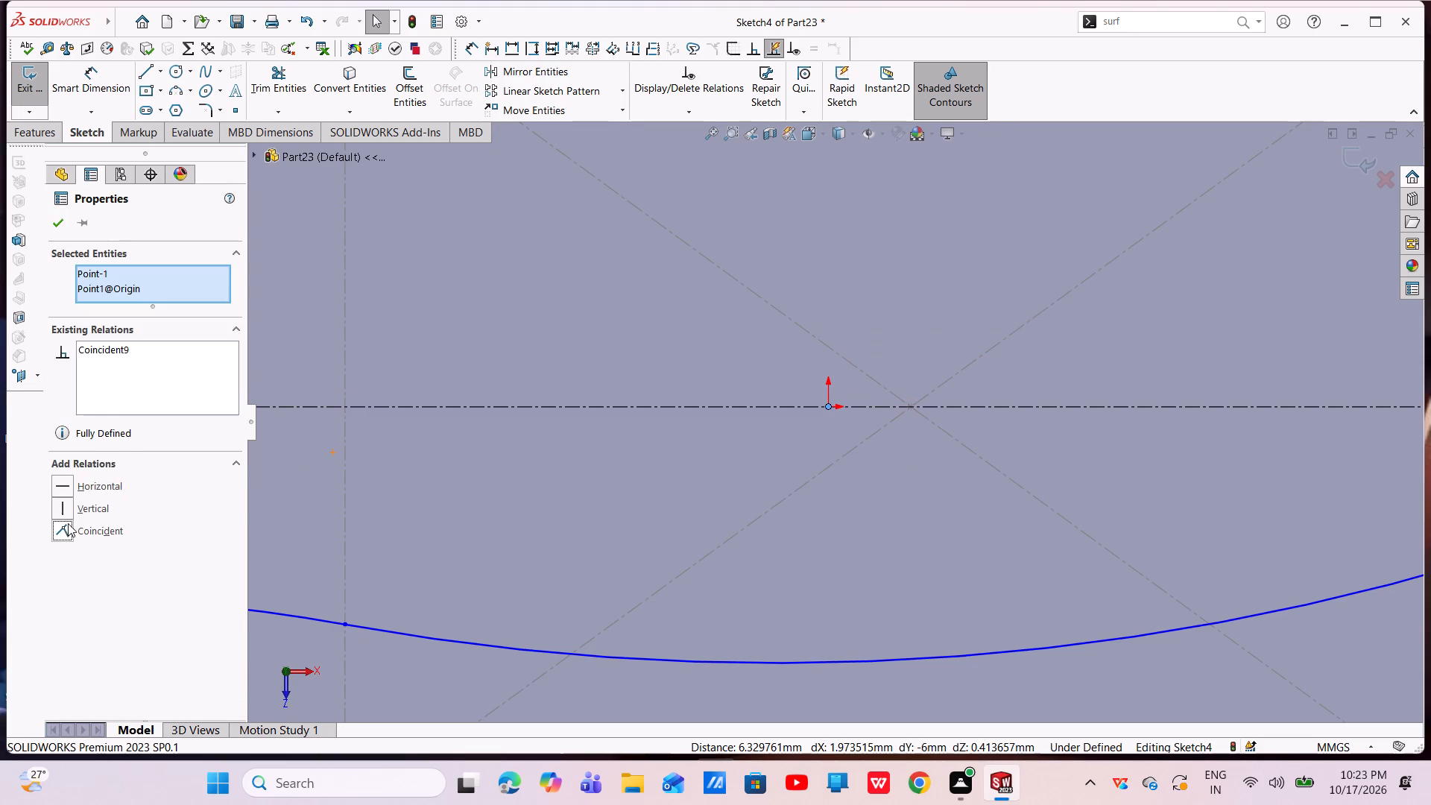
pyautogui.press('Escape')
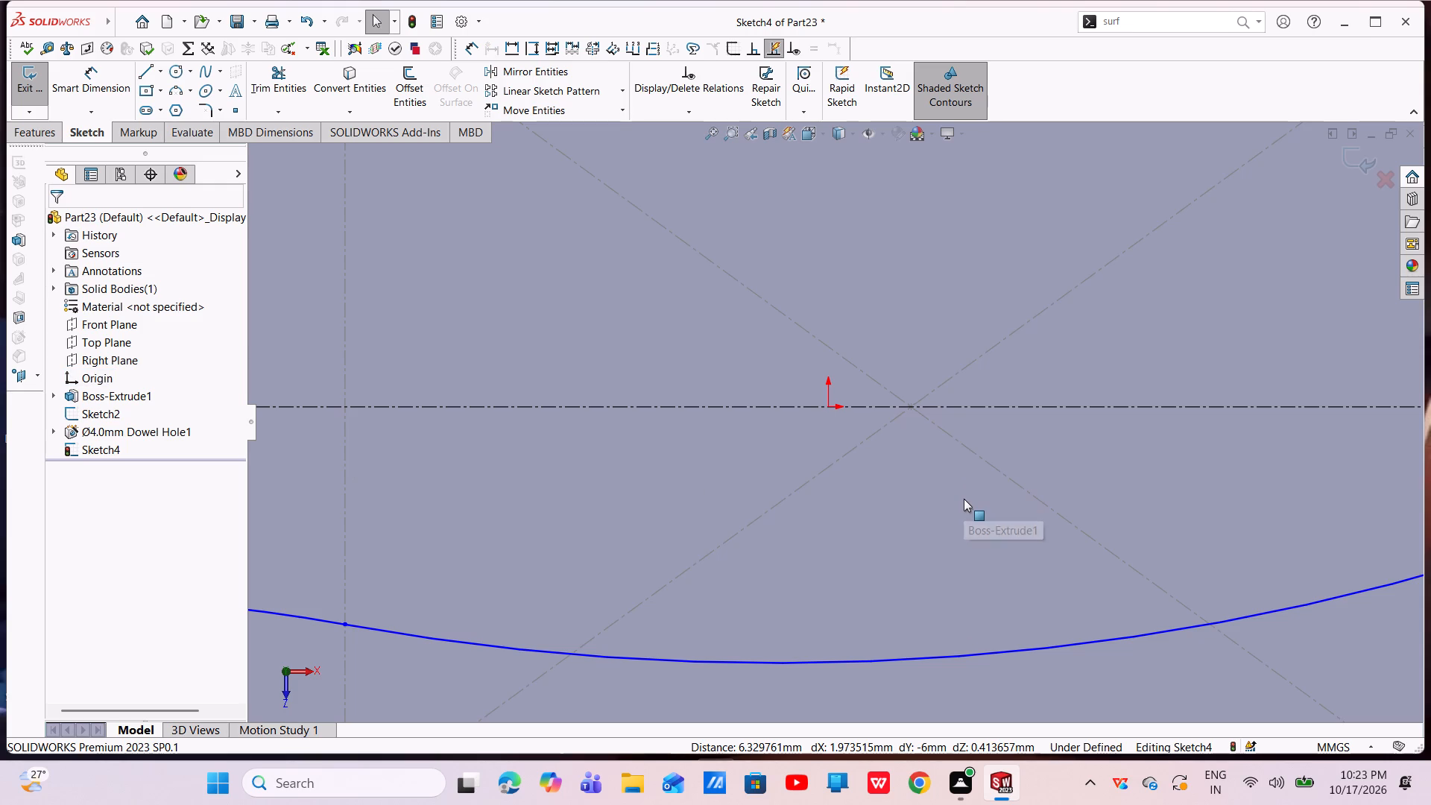
# Align the end arc's center point with the origin using a Horizontal relation.
pyautogui.scroll(4, 1040, 527)
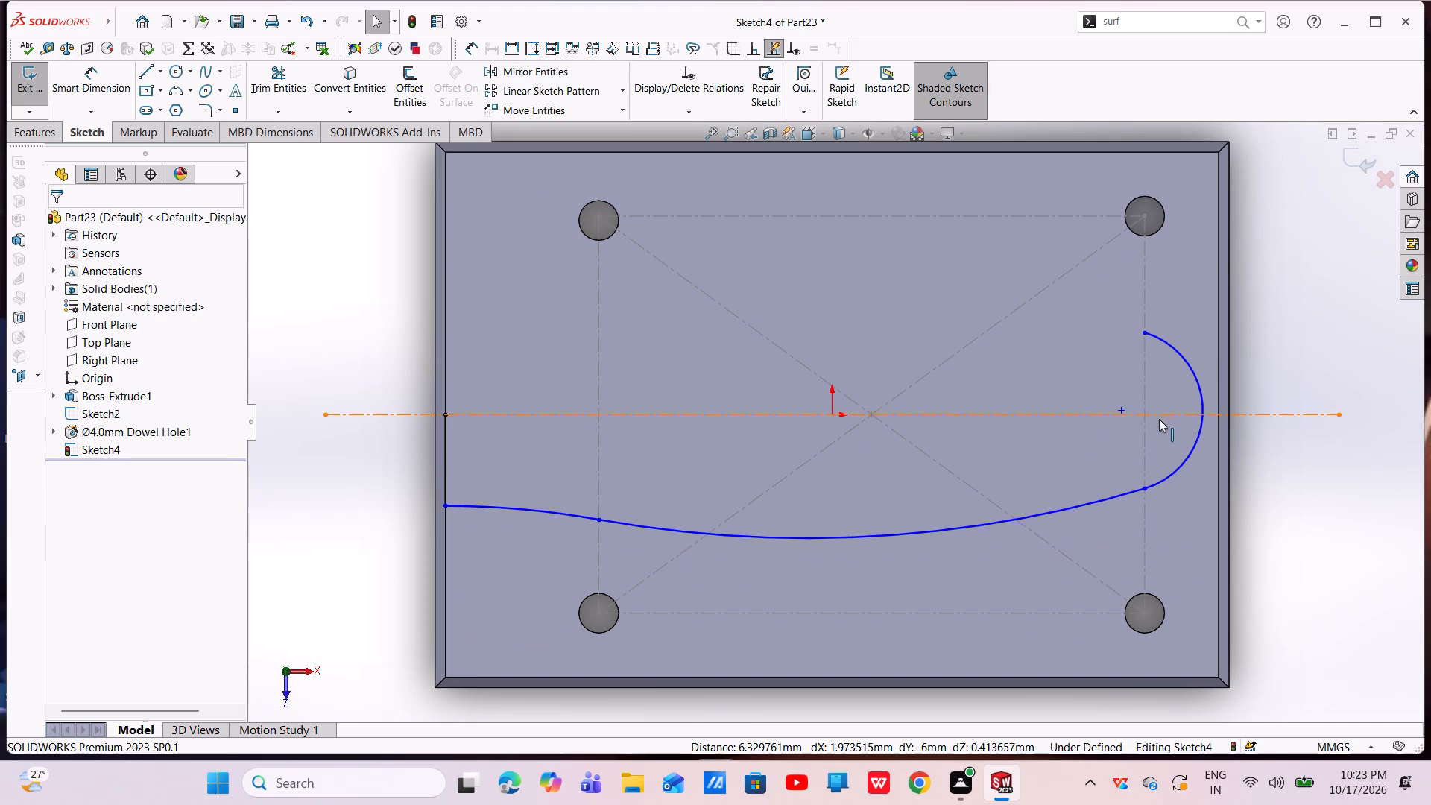
pyautogui.click(1123, 411)
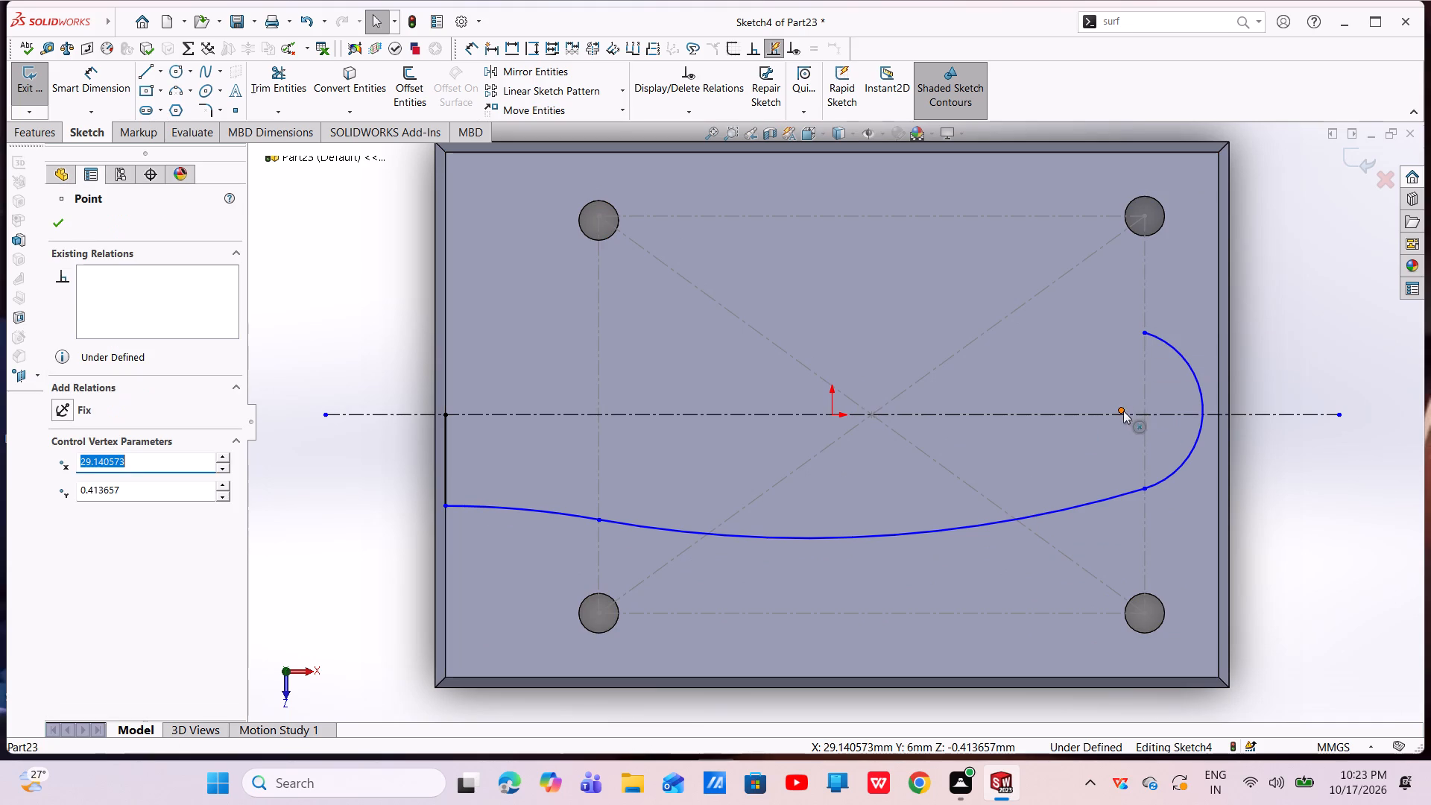
pyautogui.keyDown('ctrl'); pyautogui.click(830, 413); pyautogui.keyUp('ctrl')
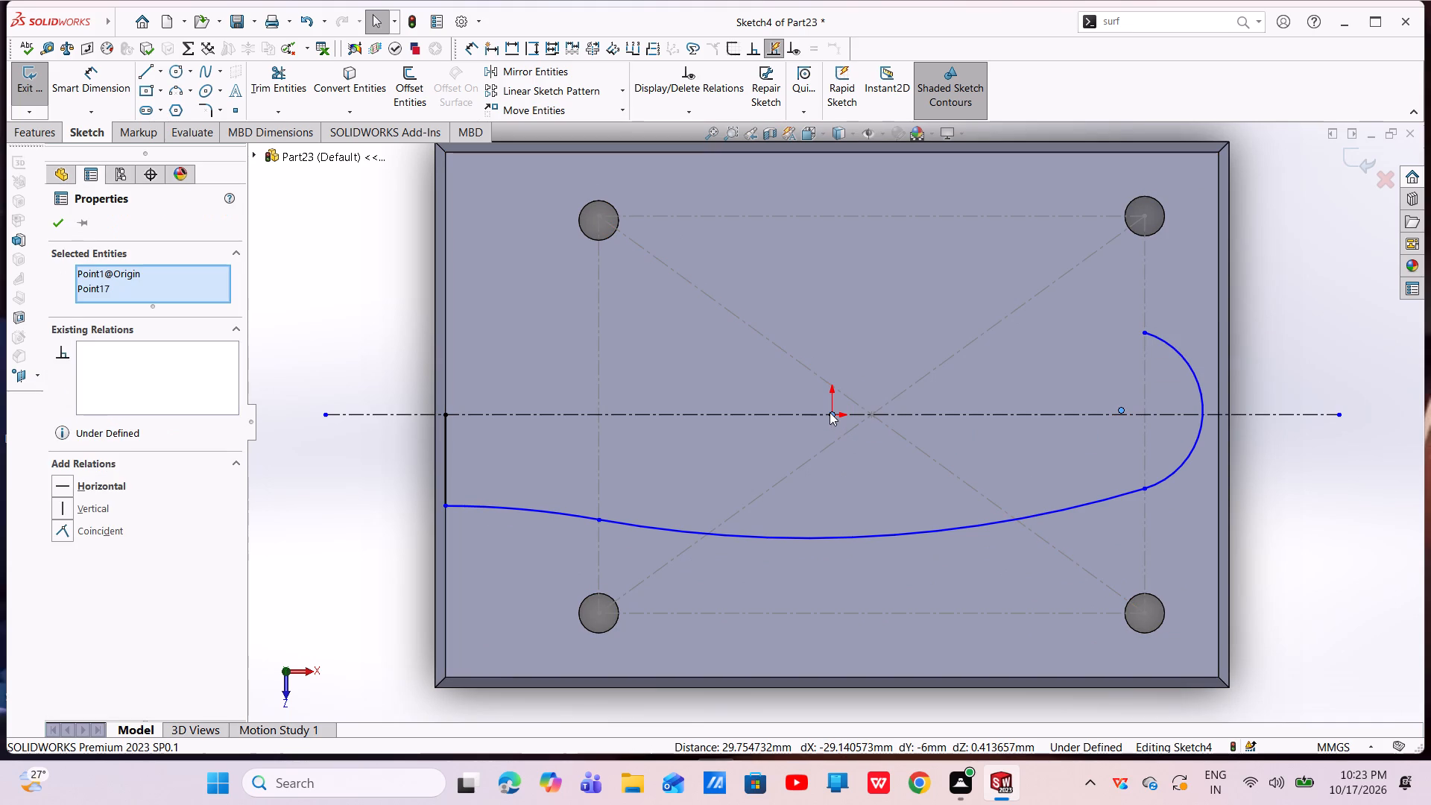
pyautogui.click(63, 486)
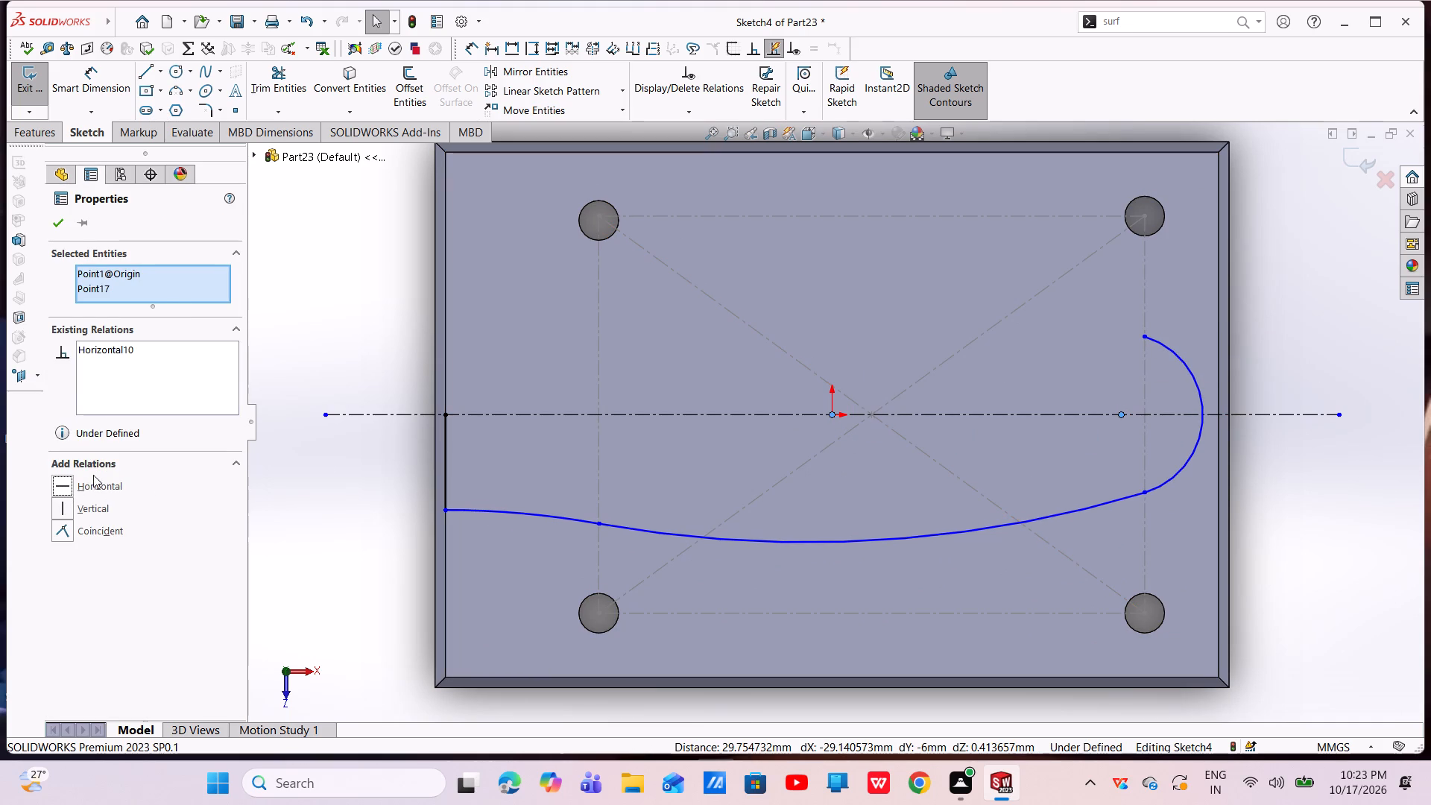
pyautogui.press('Escape')
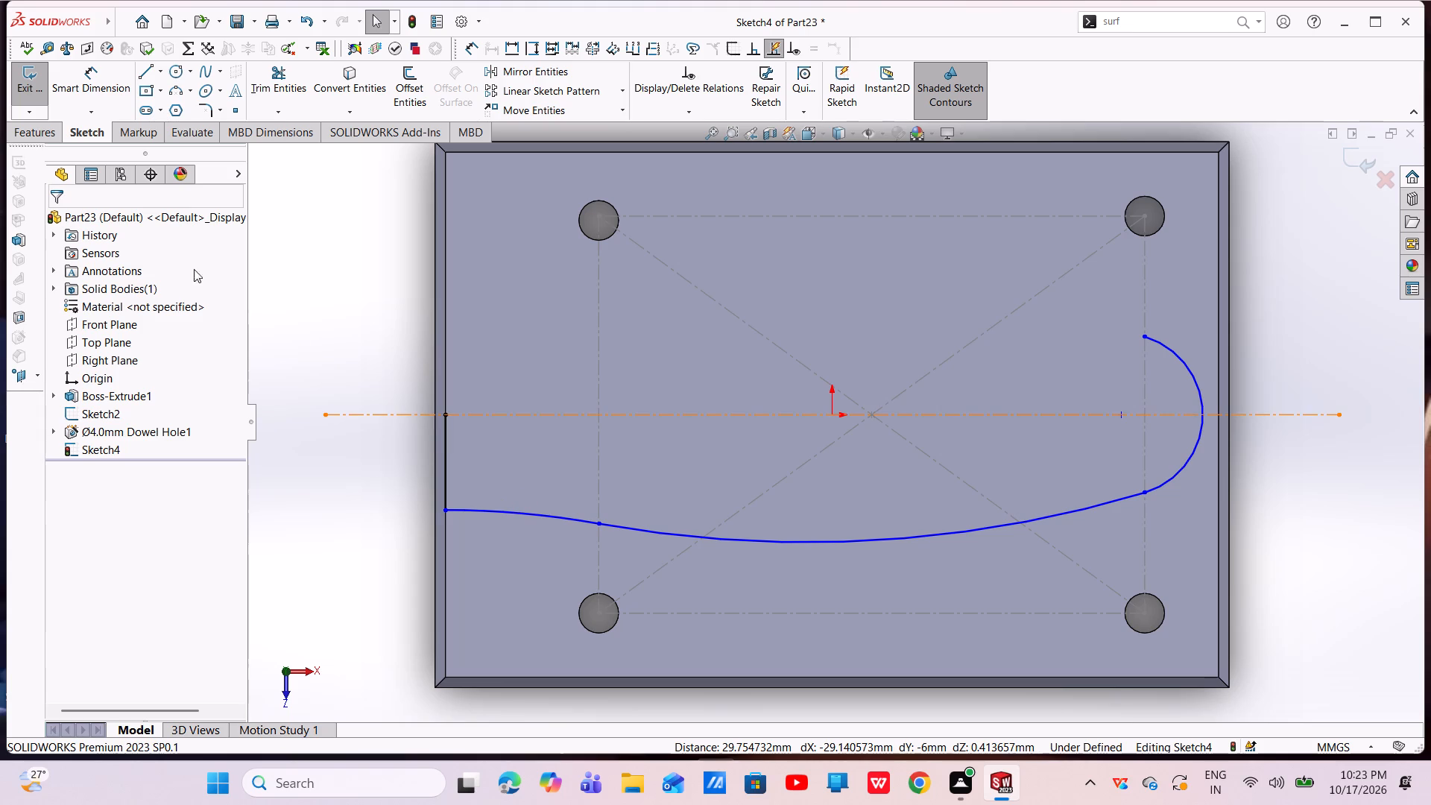
# Dimension the short vertical line on the plate's −X edge and set its length to 10 mm.
pyautogui.click(92, 104)
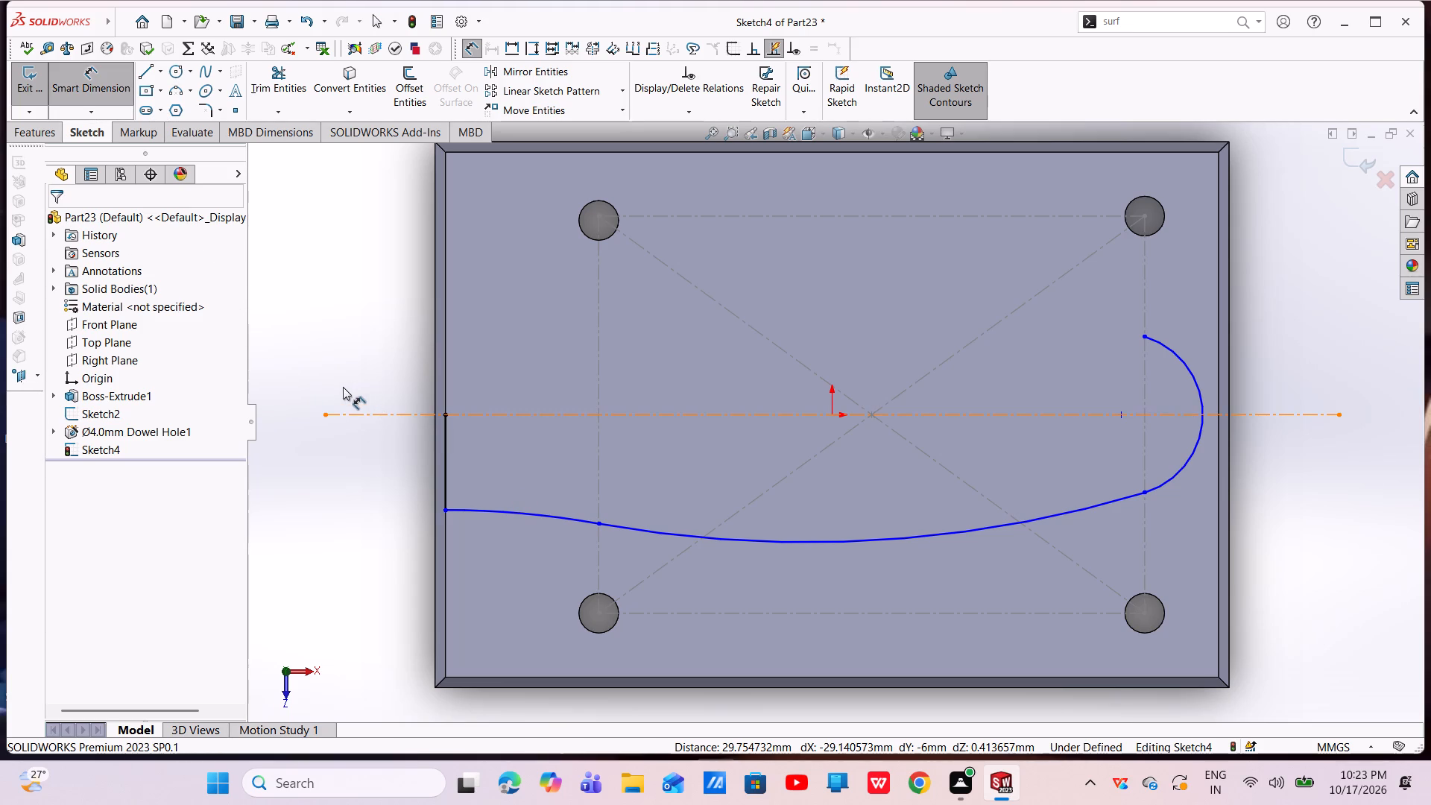
pyautogui.click(444, 464)
pyautogui.click(340, 467)
pyautogui.press('BackSpace')
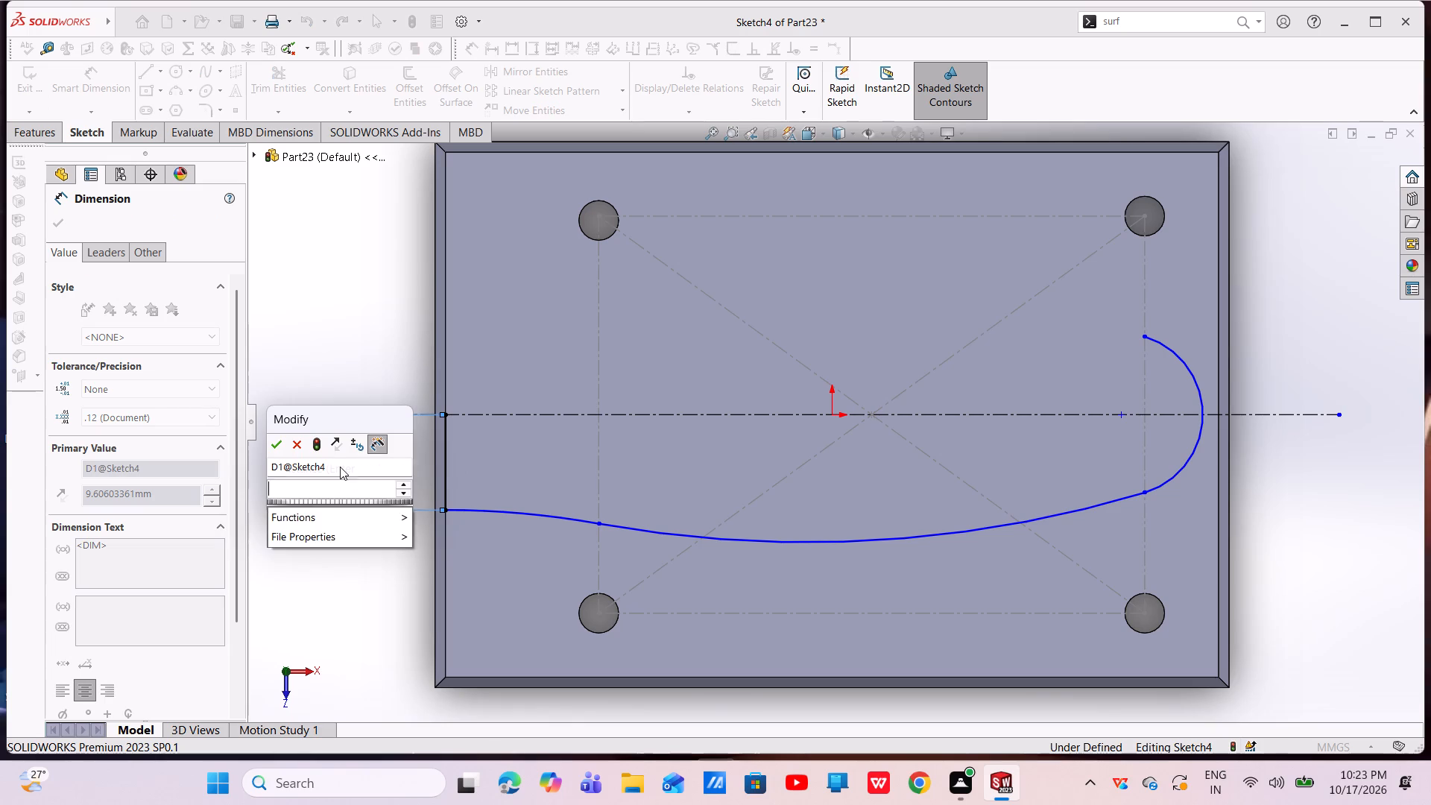
pyautogui.press('1')
pyautogui.press('0')
pyautogui.press('Return')
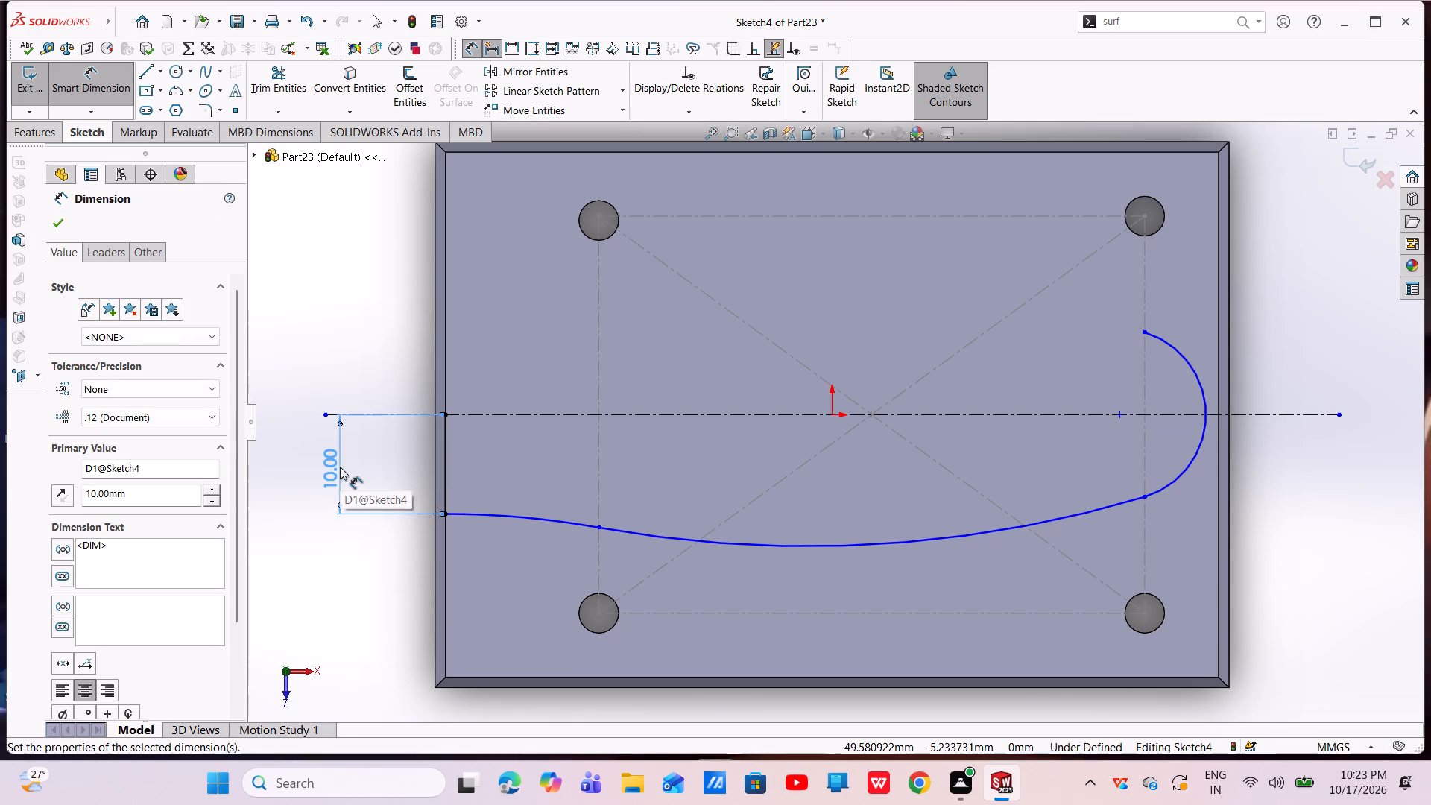
pyautogui.click(60, 226)
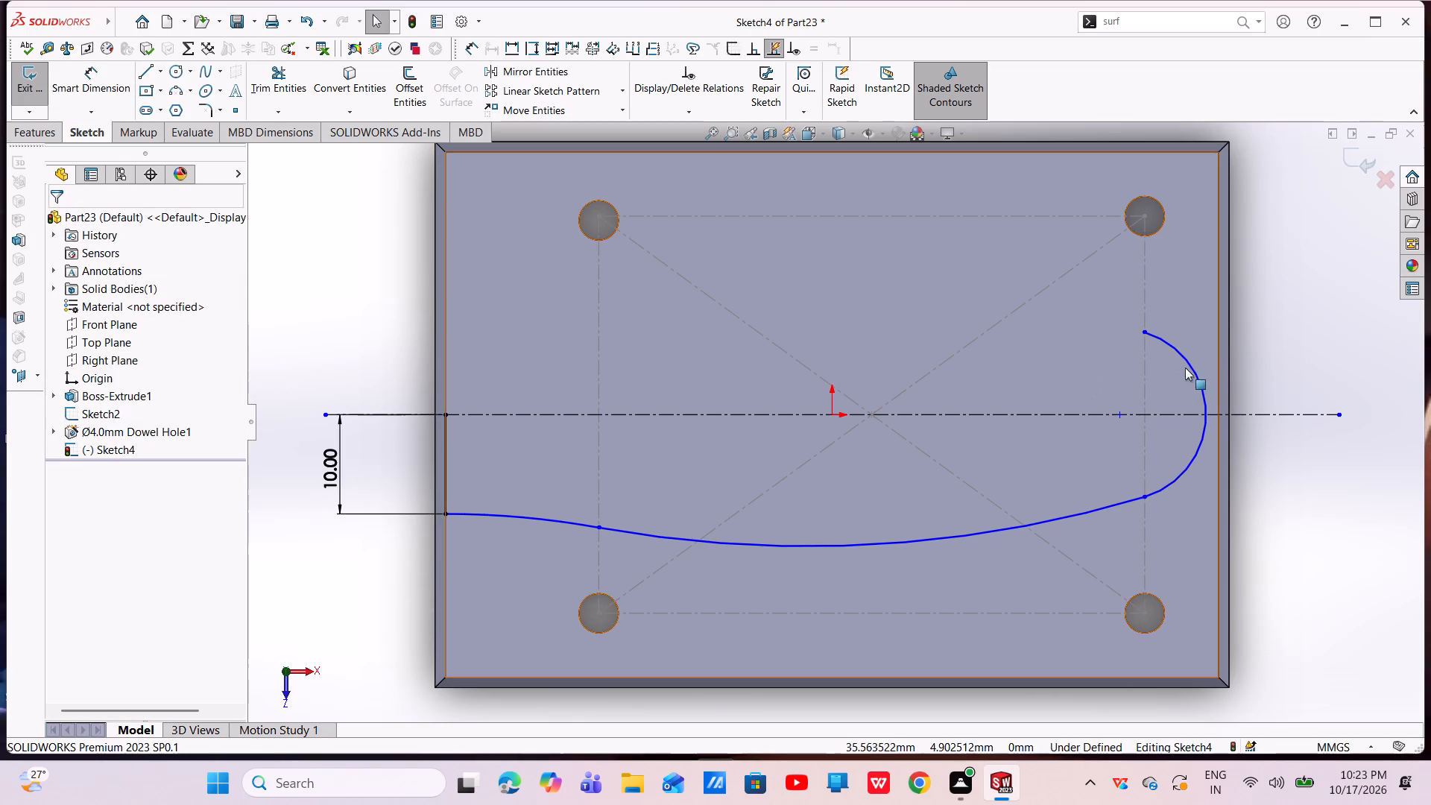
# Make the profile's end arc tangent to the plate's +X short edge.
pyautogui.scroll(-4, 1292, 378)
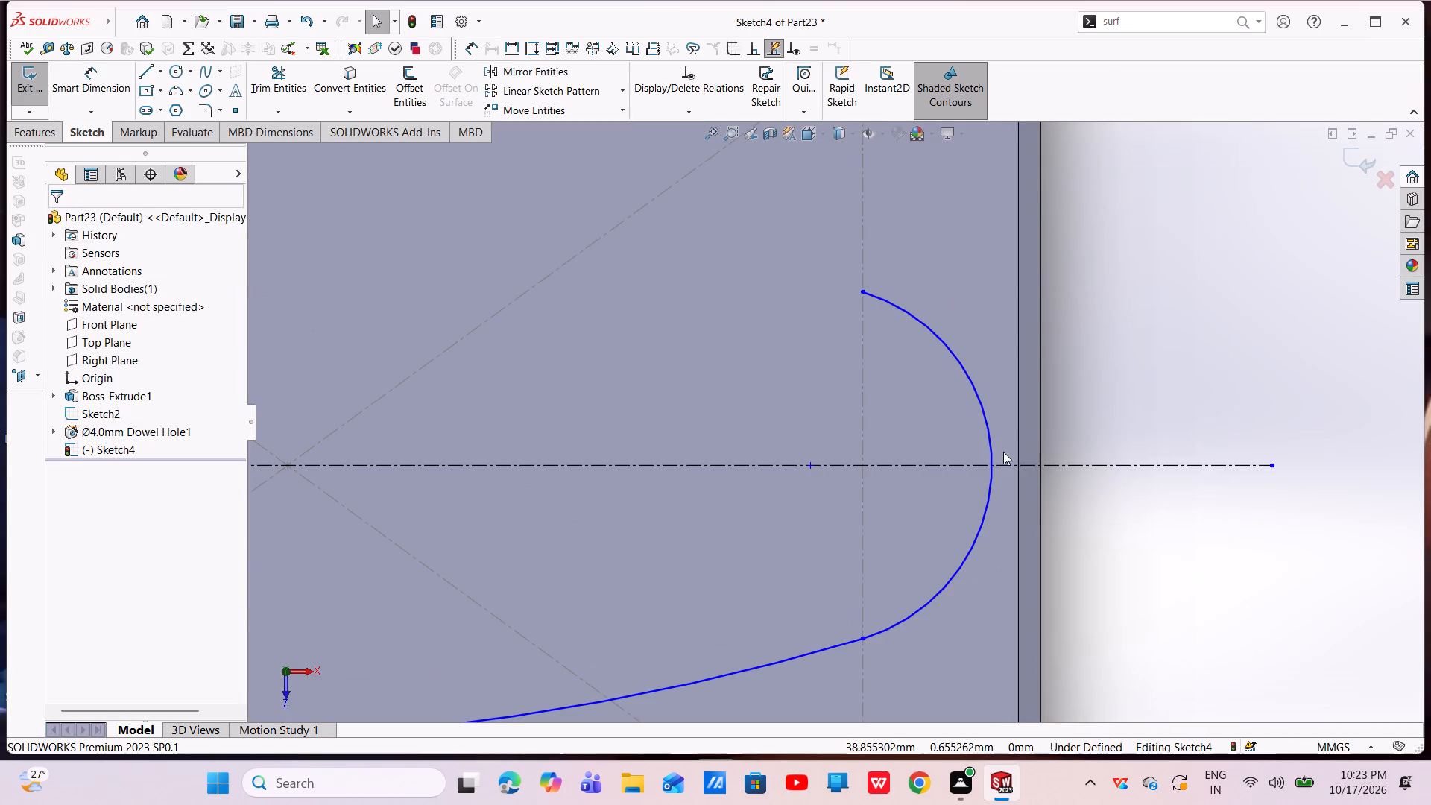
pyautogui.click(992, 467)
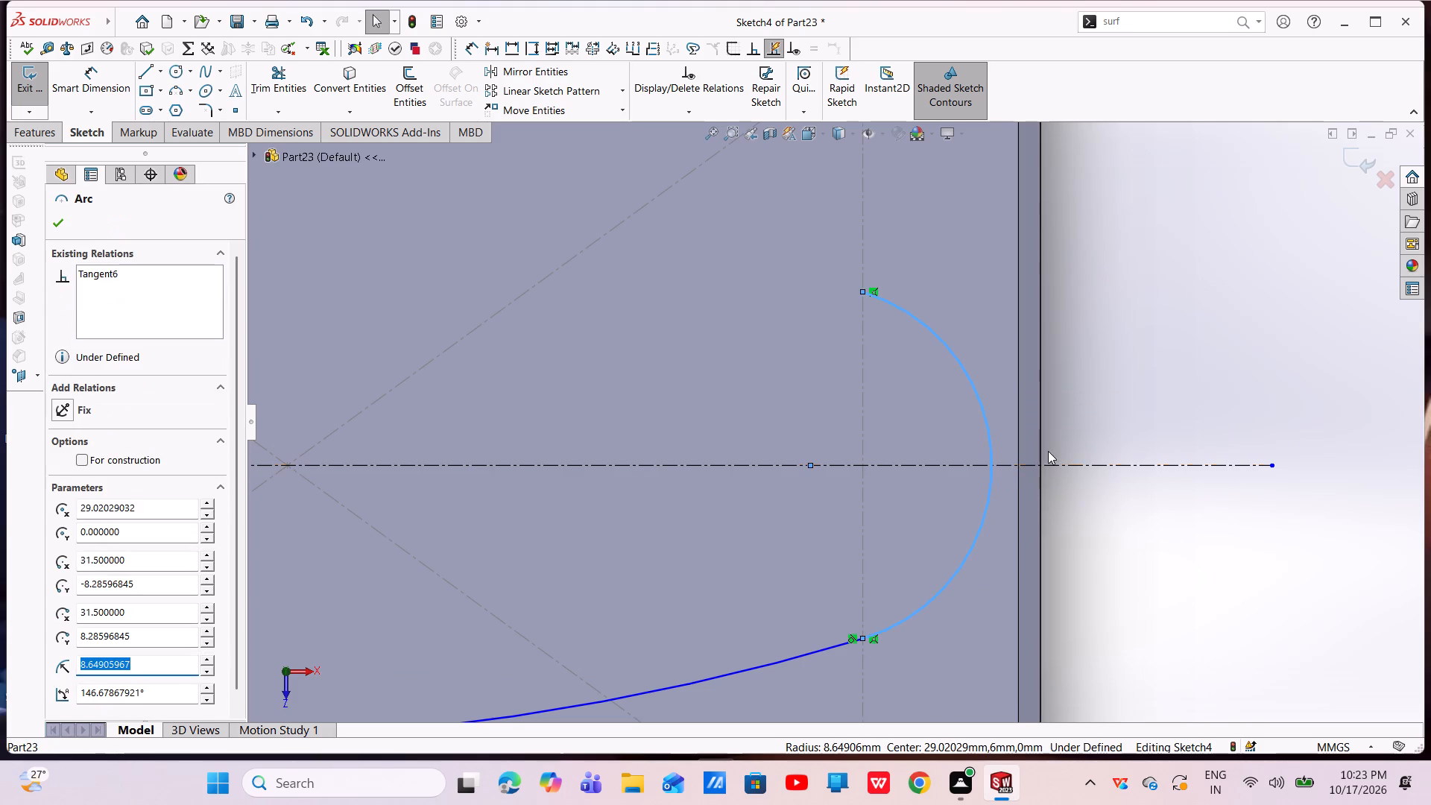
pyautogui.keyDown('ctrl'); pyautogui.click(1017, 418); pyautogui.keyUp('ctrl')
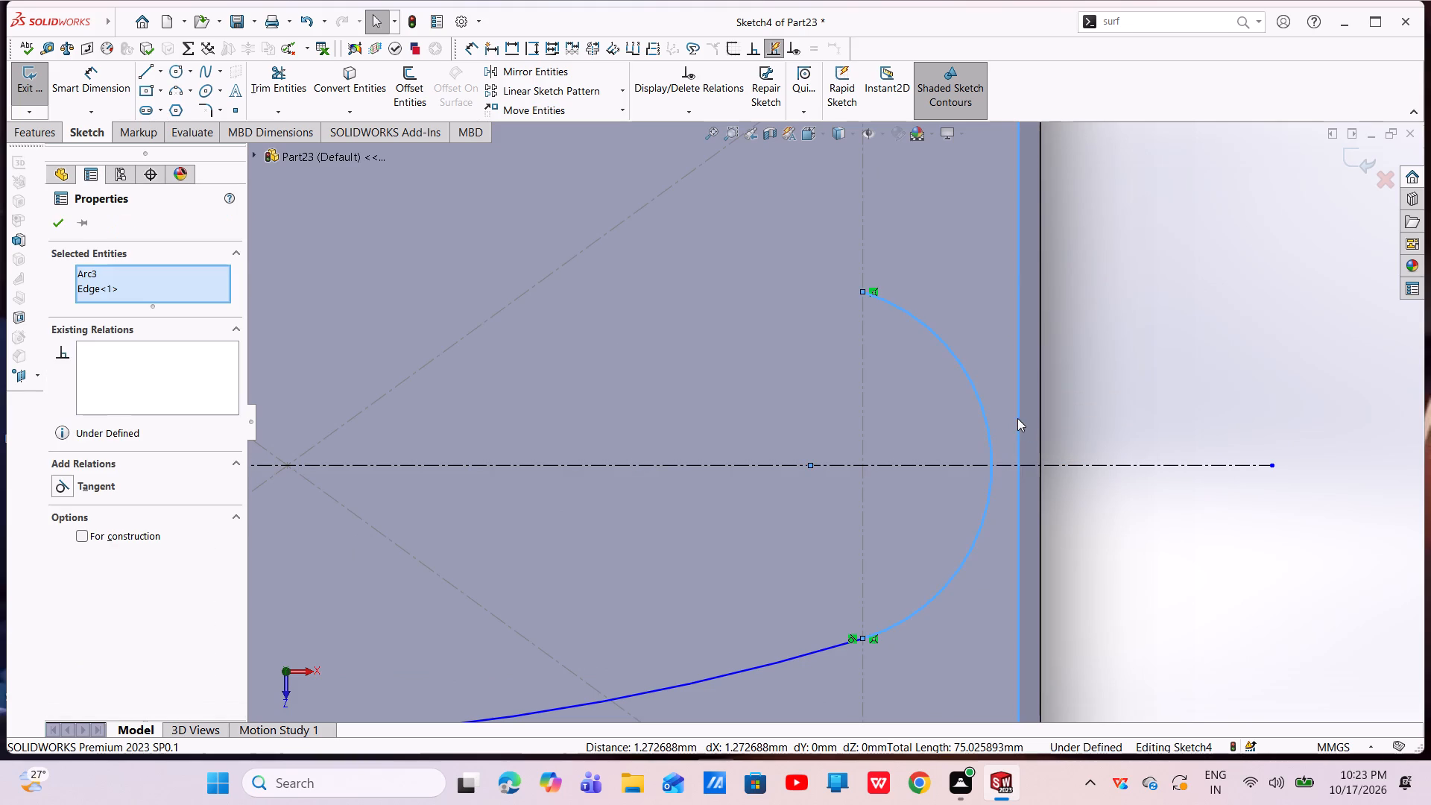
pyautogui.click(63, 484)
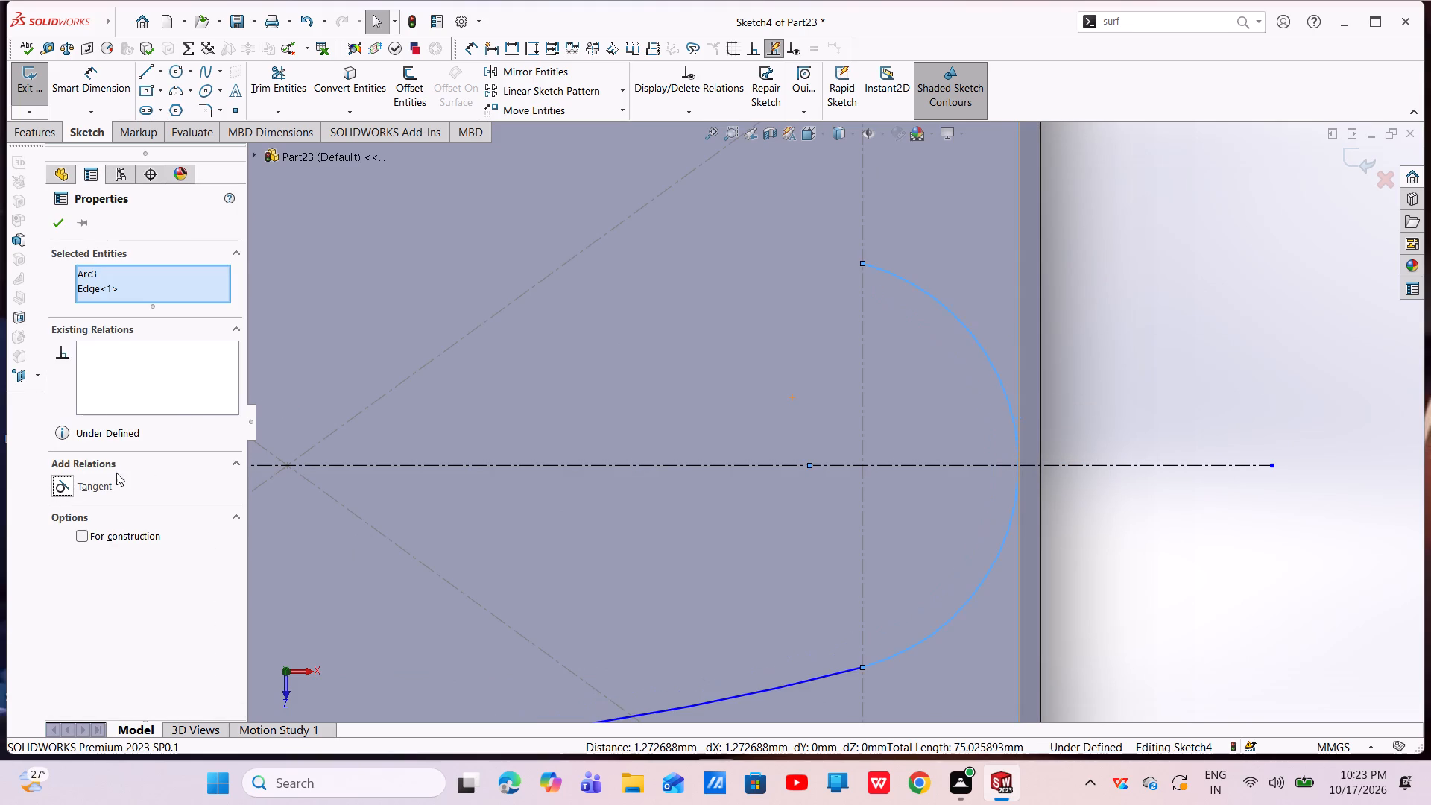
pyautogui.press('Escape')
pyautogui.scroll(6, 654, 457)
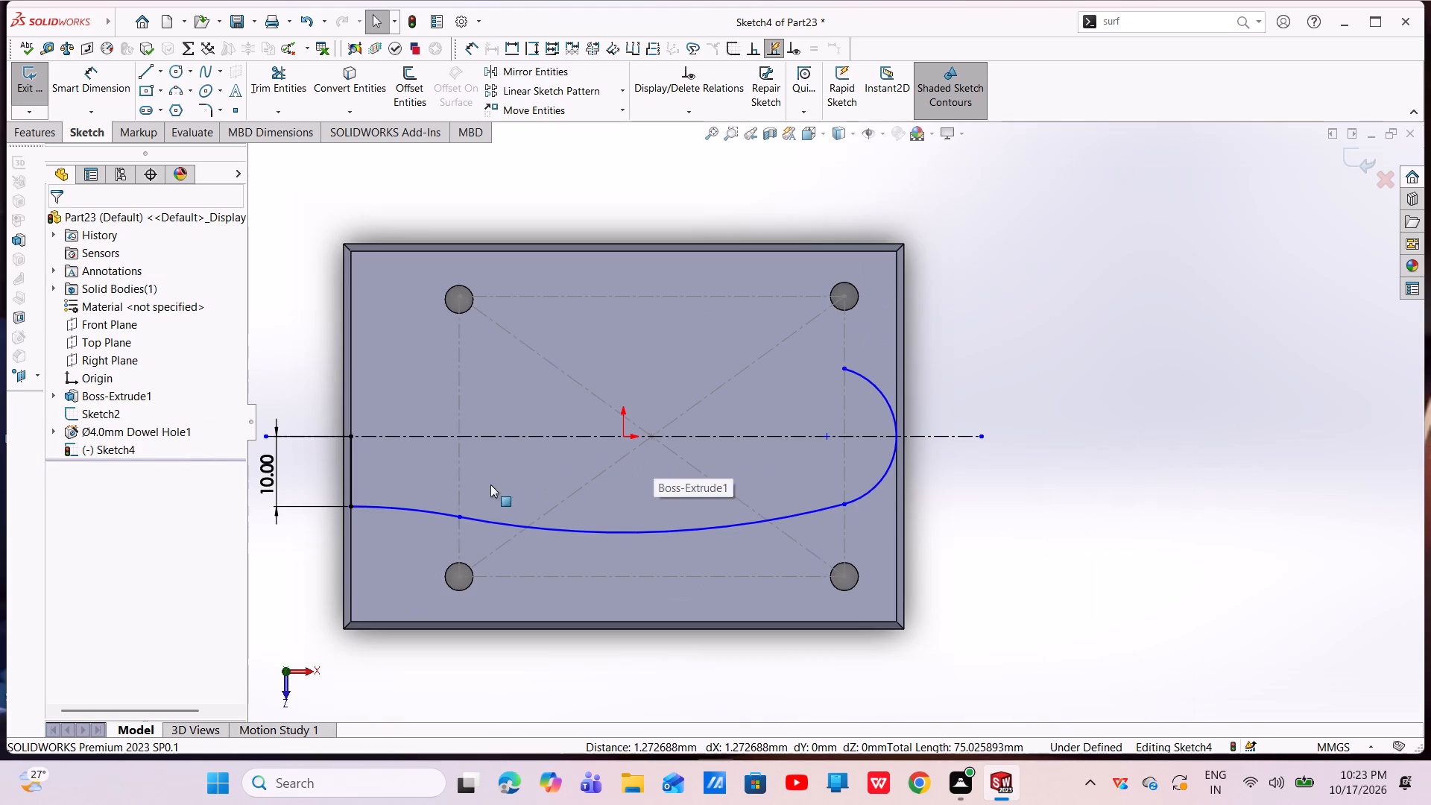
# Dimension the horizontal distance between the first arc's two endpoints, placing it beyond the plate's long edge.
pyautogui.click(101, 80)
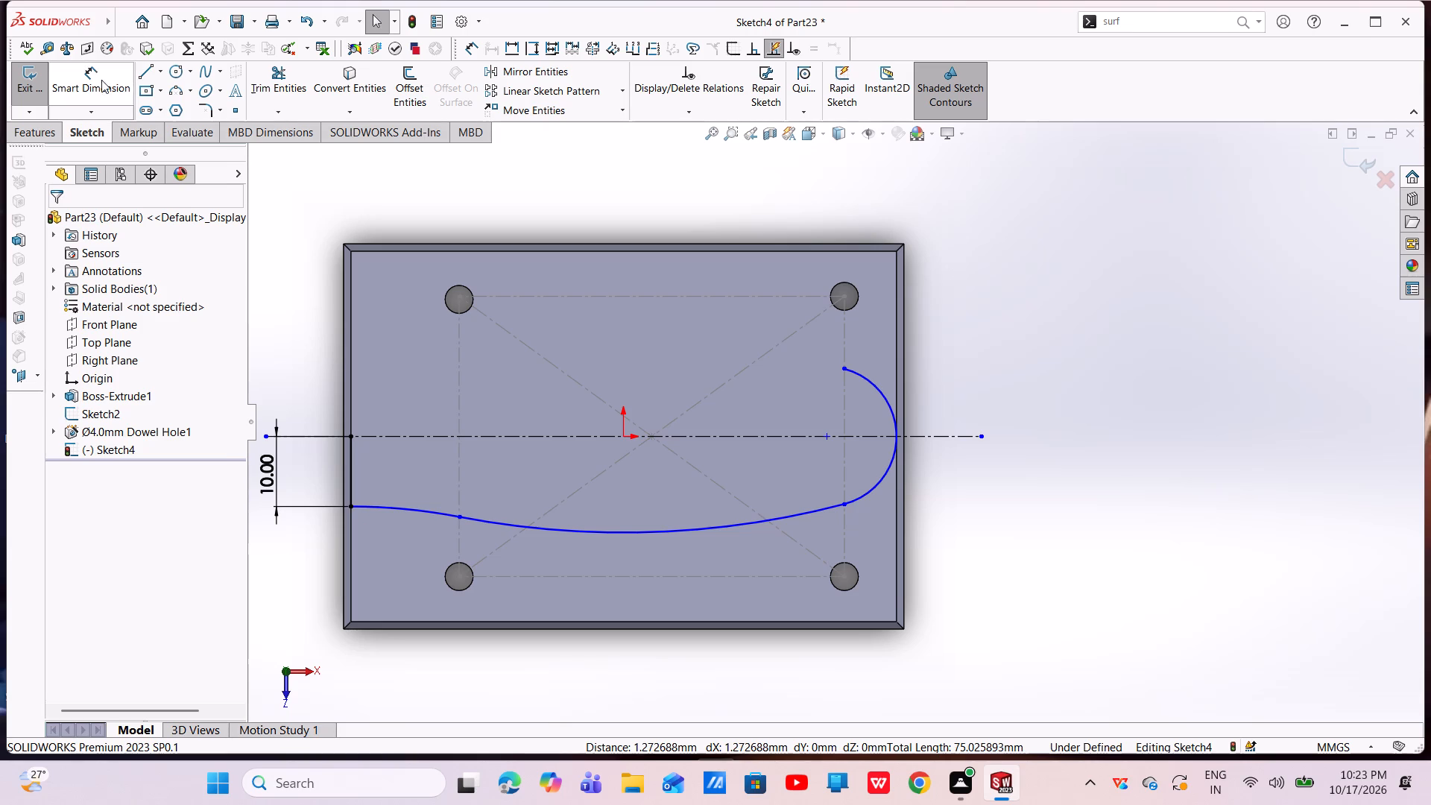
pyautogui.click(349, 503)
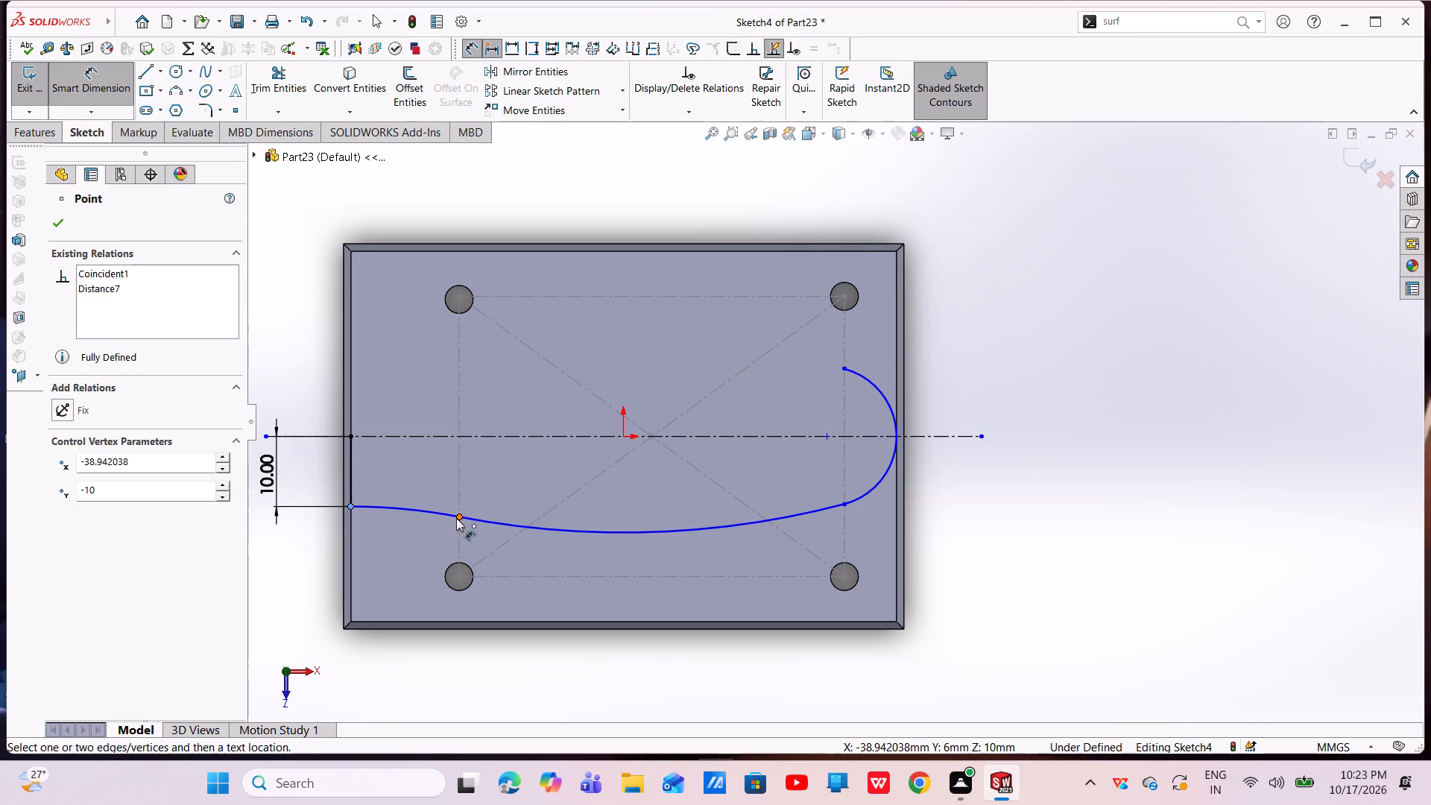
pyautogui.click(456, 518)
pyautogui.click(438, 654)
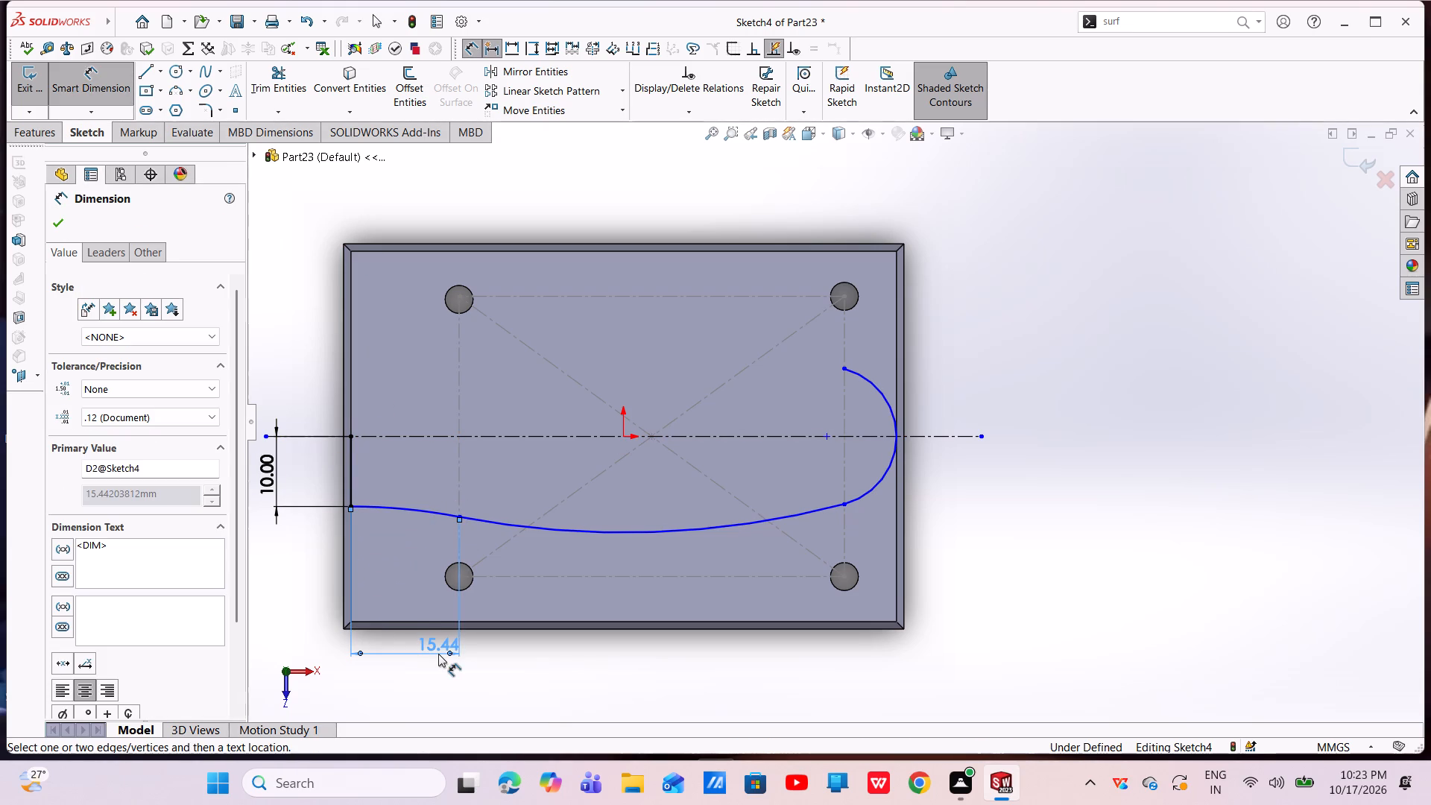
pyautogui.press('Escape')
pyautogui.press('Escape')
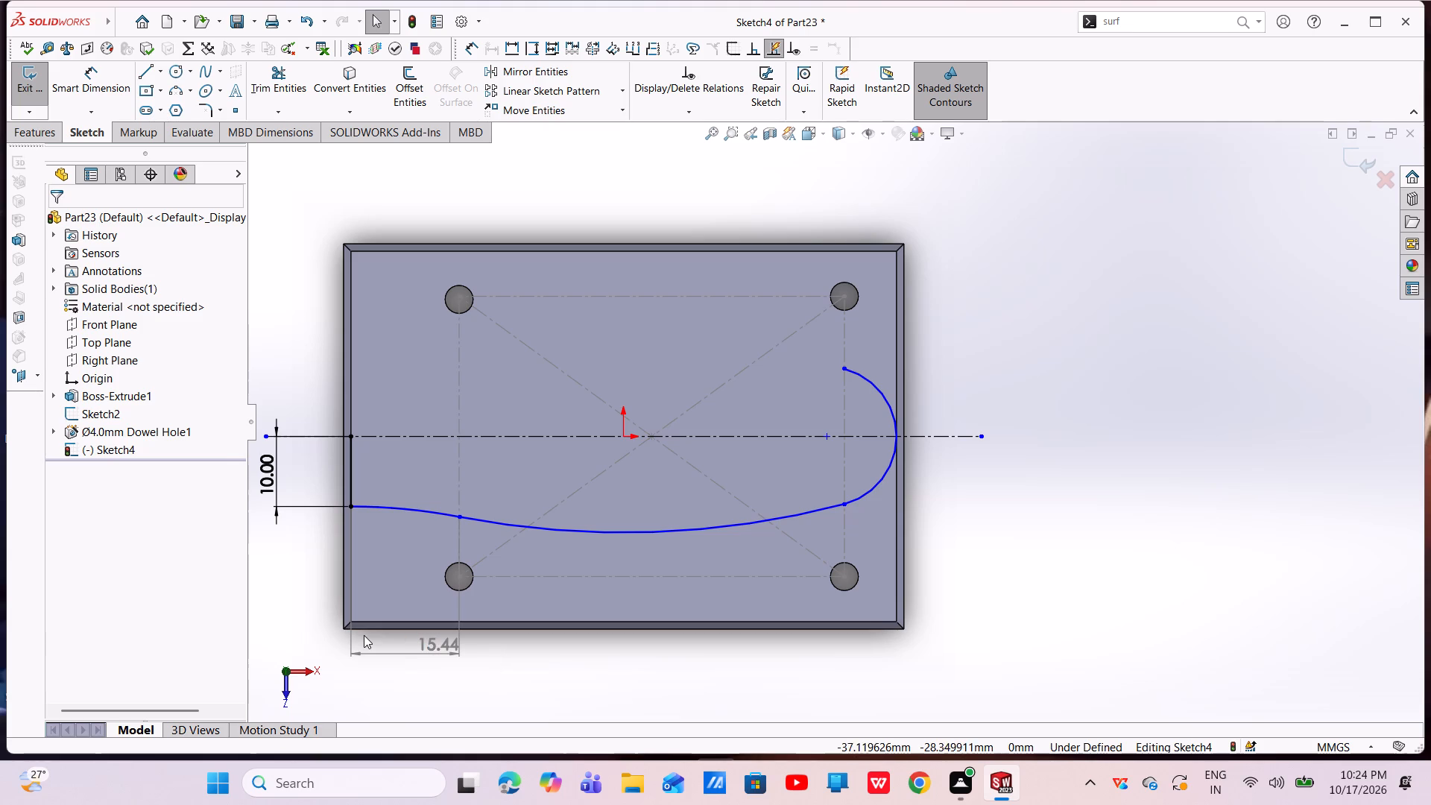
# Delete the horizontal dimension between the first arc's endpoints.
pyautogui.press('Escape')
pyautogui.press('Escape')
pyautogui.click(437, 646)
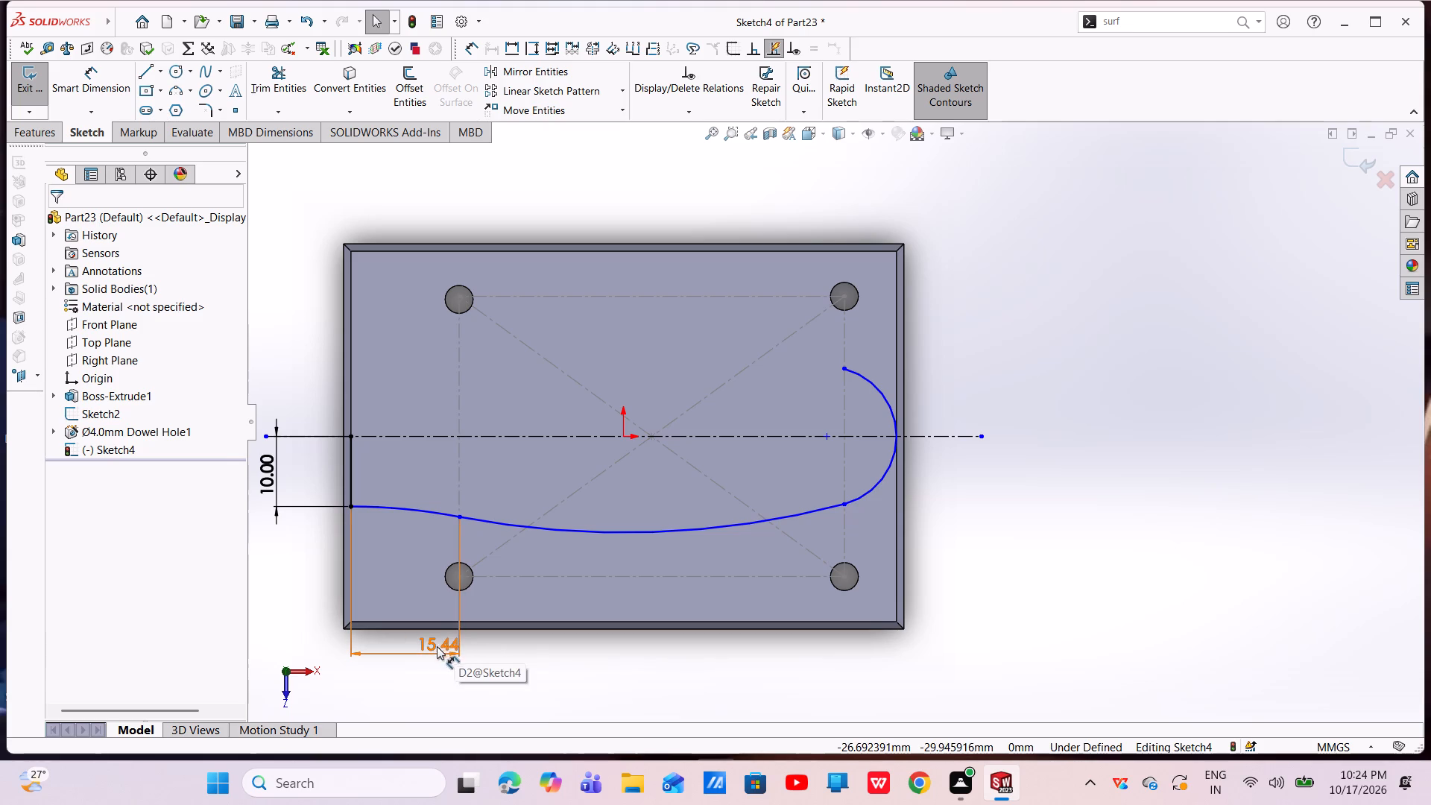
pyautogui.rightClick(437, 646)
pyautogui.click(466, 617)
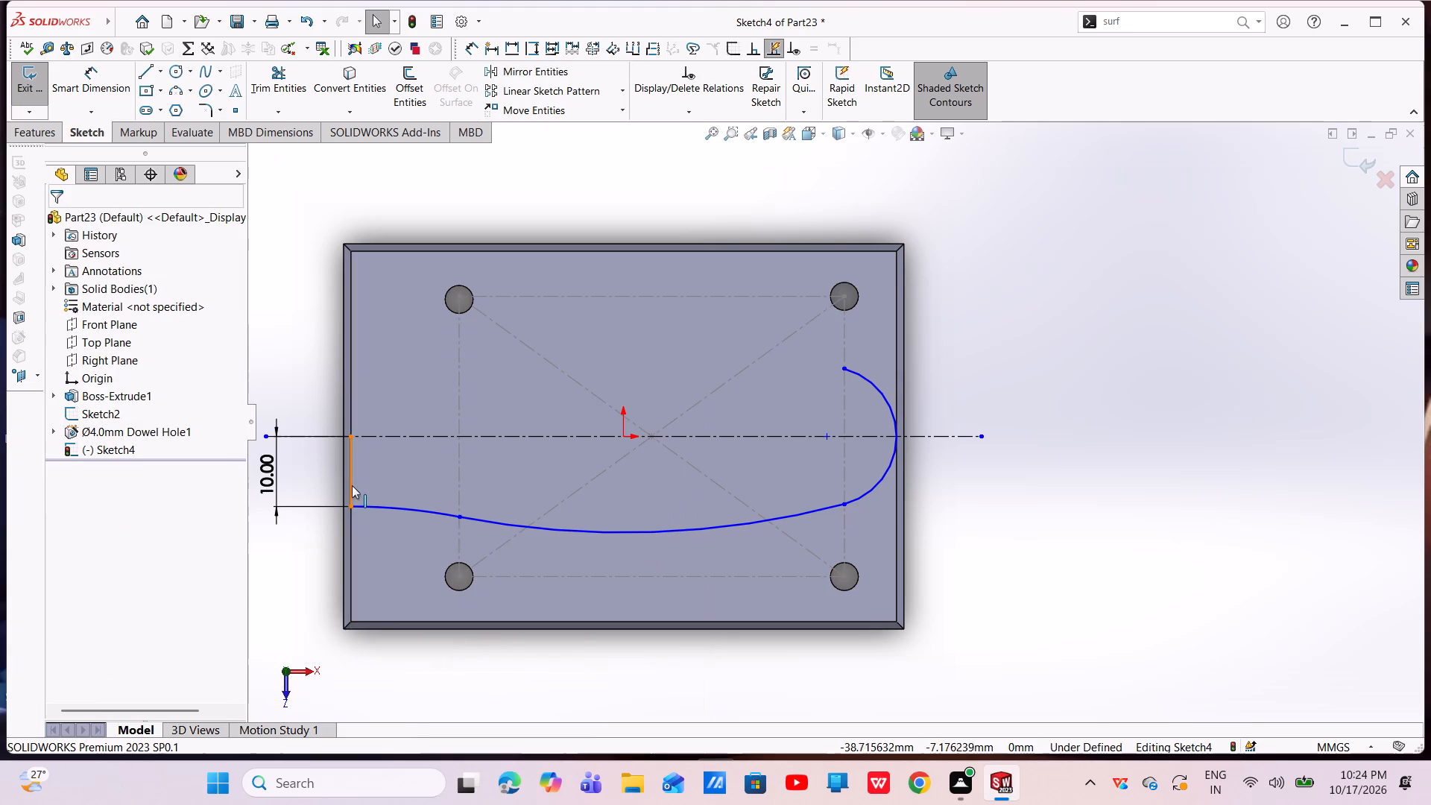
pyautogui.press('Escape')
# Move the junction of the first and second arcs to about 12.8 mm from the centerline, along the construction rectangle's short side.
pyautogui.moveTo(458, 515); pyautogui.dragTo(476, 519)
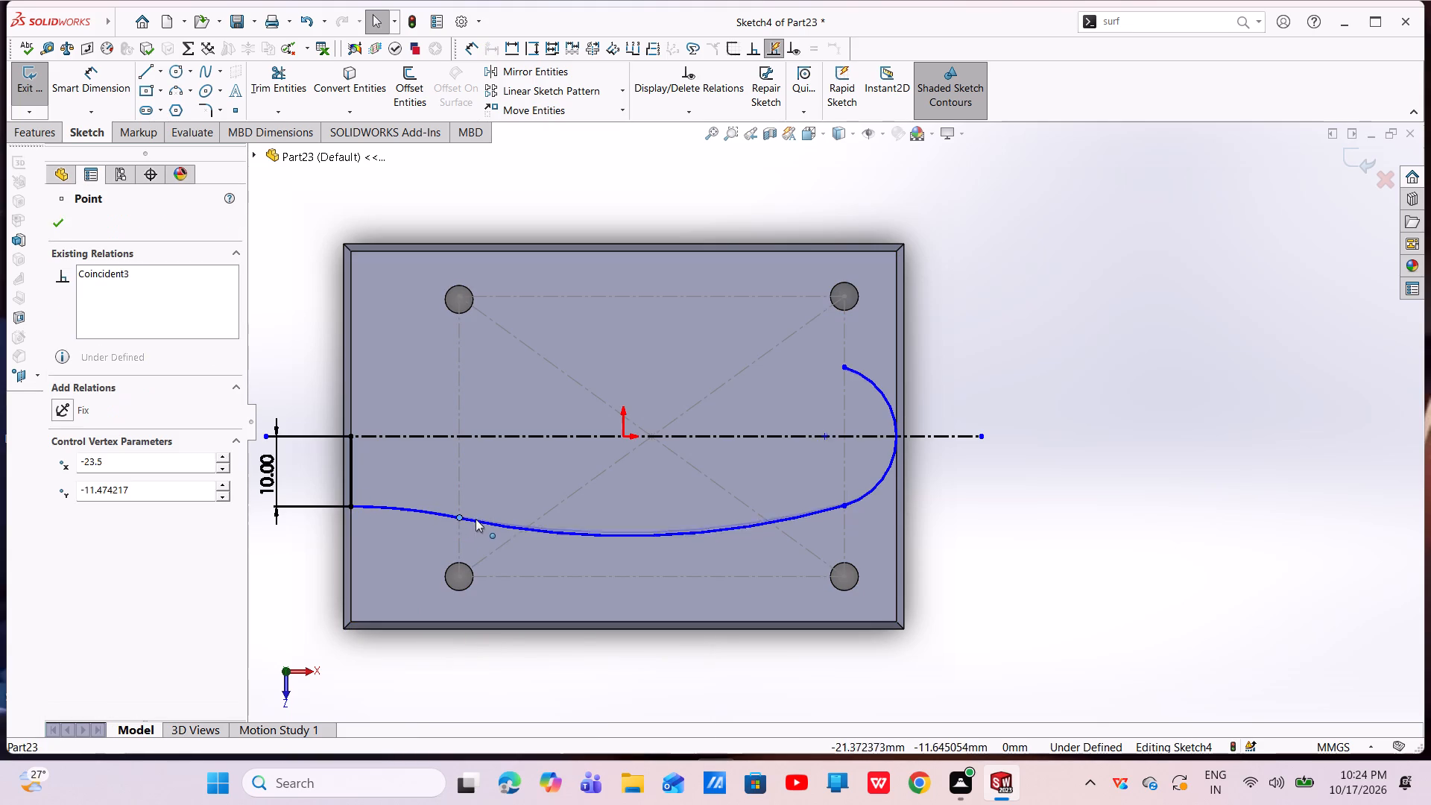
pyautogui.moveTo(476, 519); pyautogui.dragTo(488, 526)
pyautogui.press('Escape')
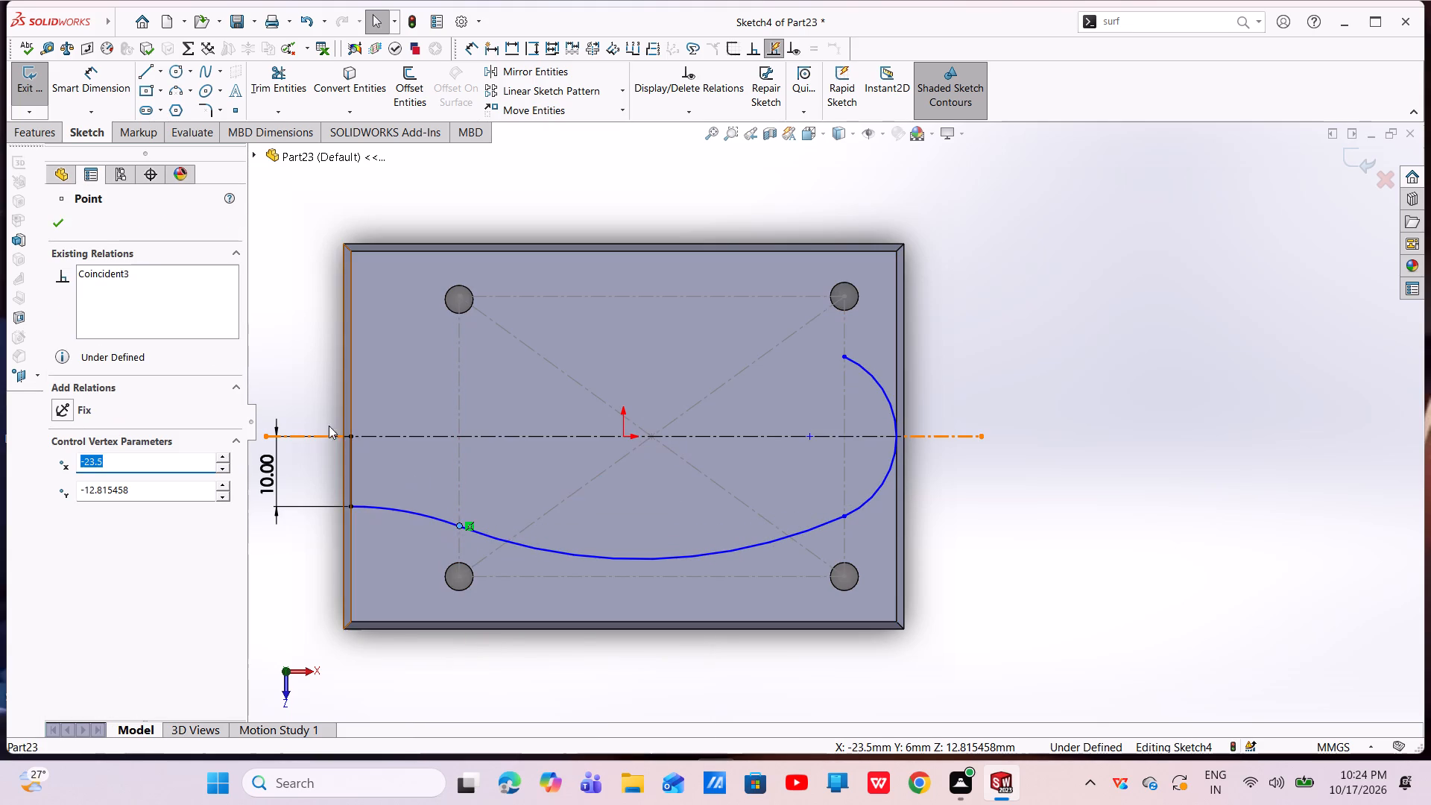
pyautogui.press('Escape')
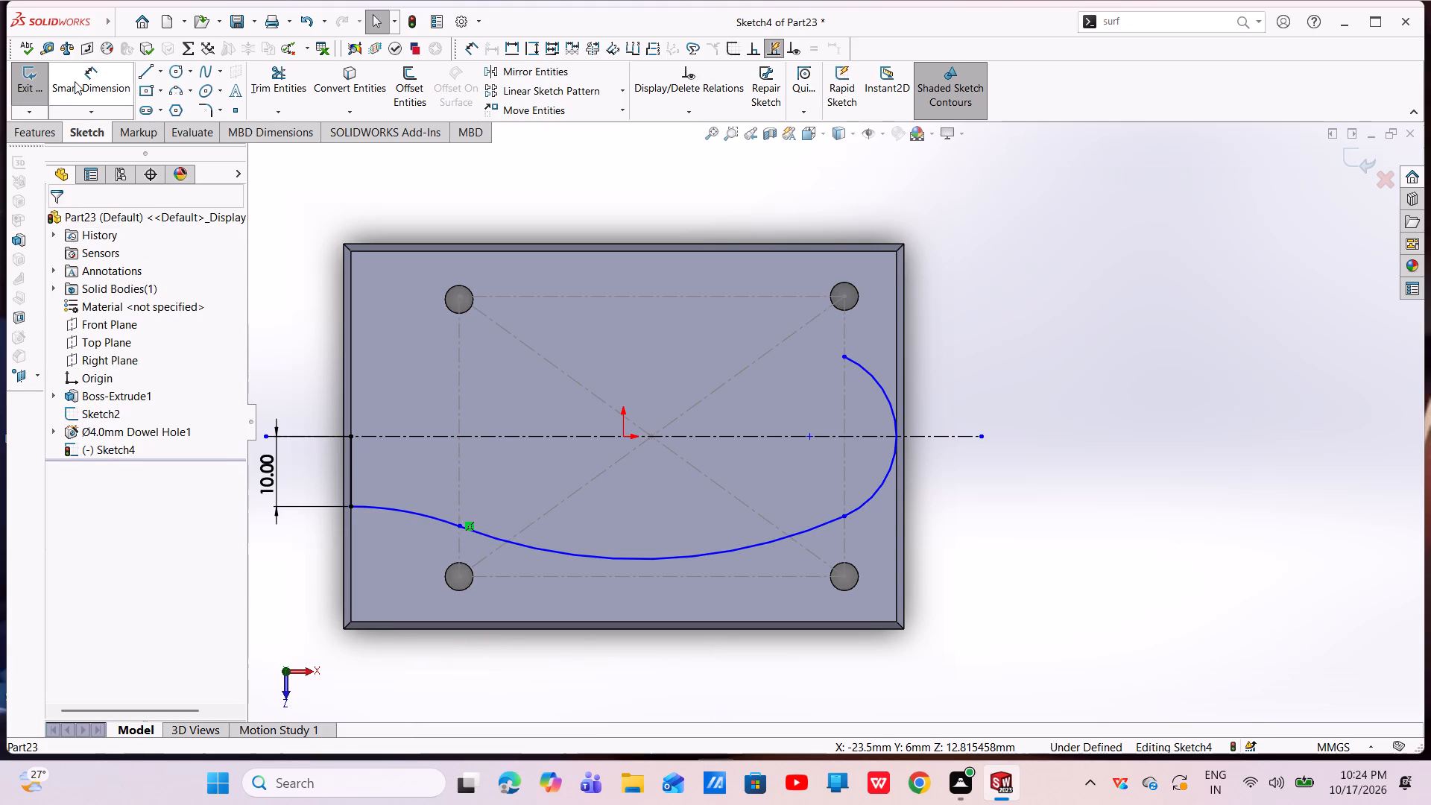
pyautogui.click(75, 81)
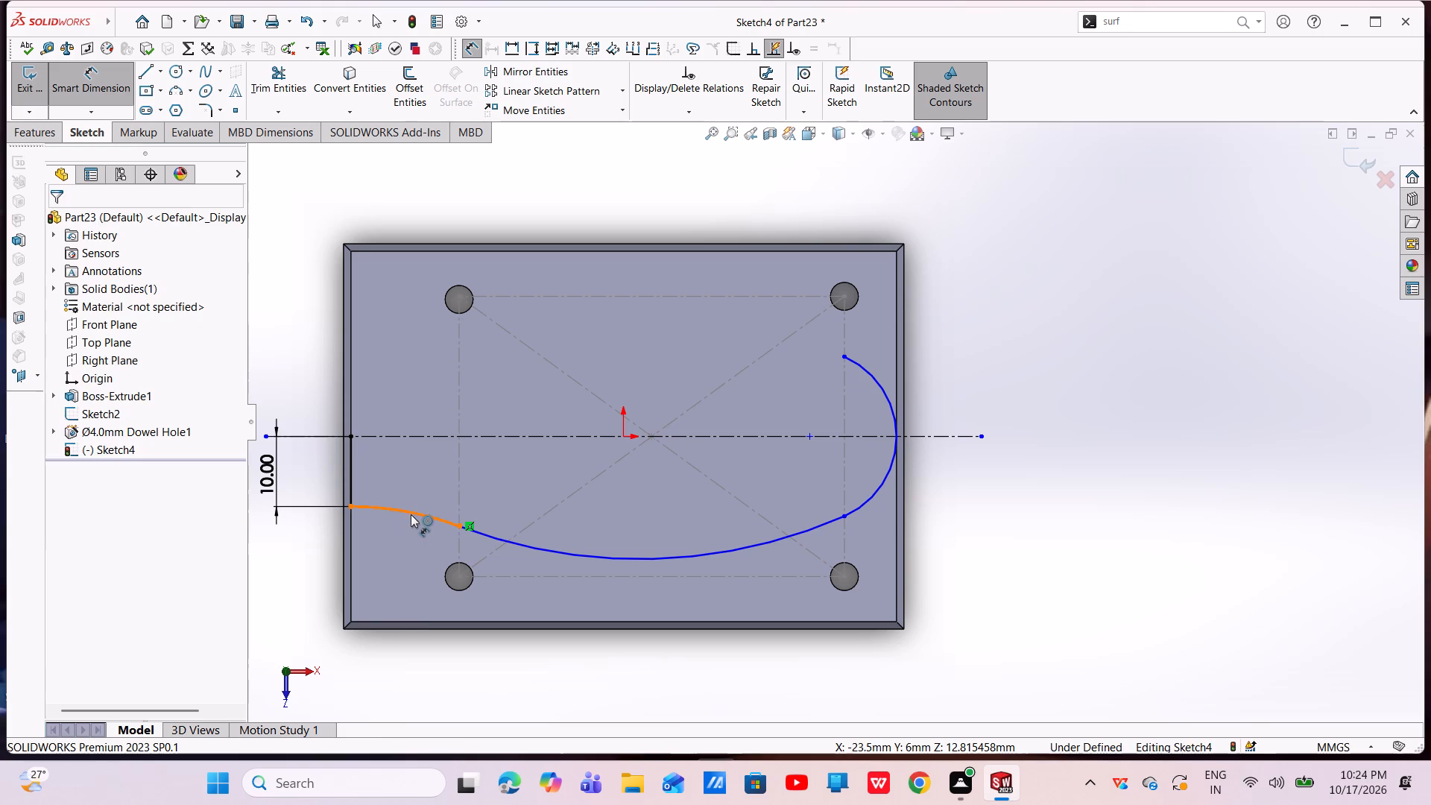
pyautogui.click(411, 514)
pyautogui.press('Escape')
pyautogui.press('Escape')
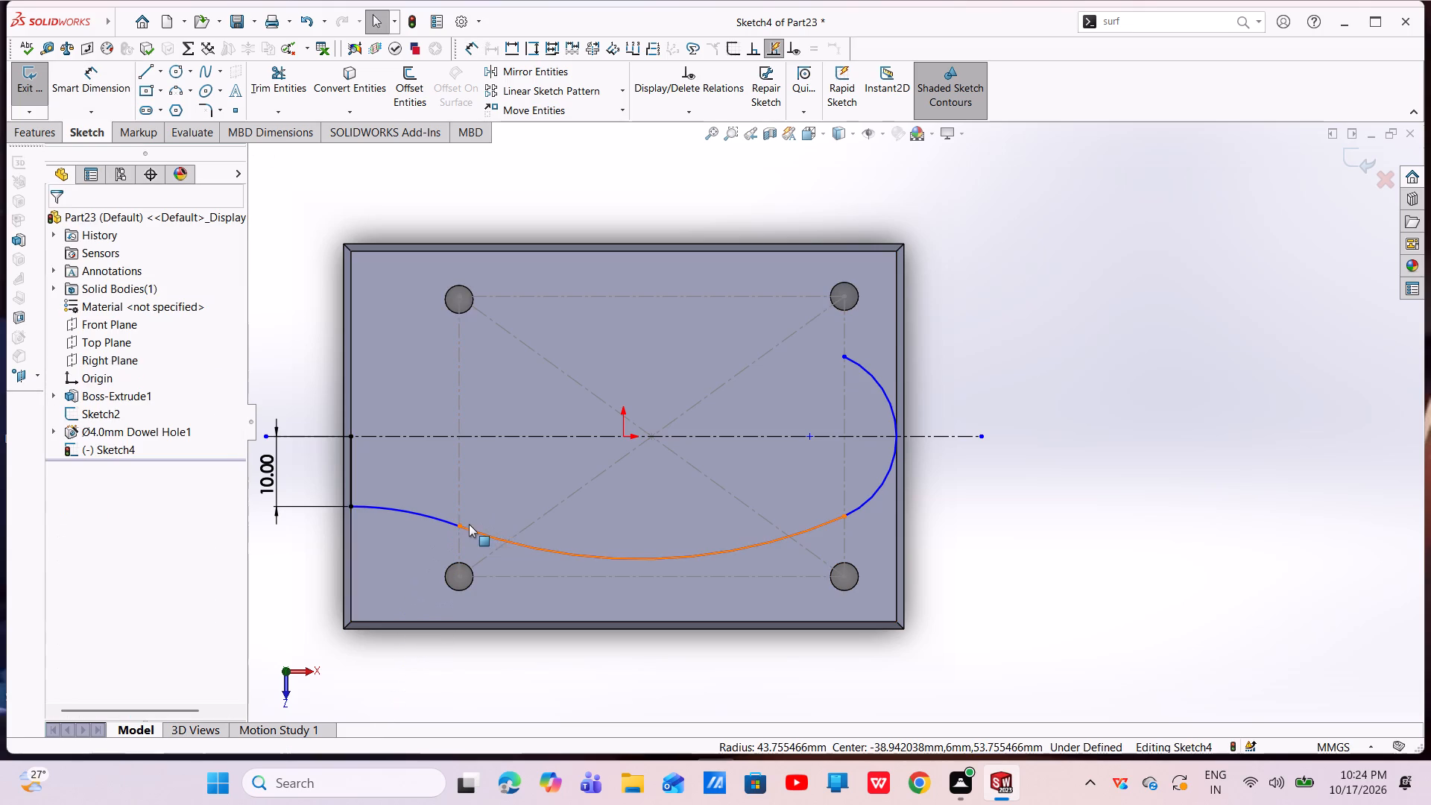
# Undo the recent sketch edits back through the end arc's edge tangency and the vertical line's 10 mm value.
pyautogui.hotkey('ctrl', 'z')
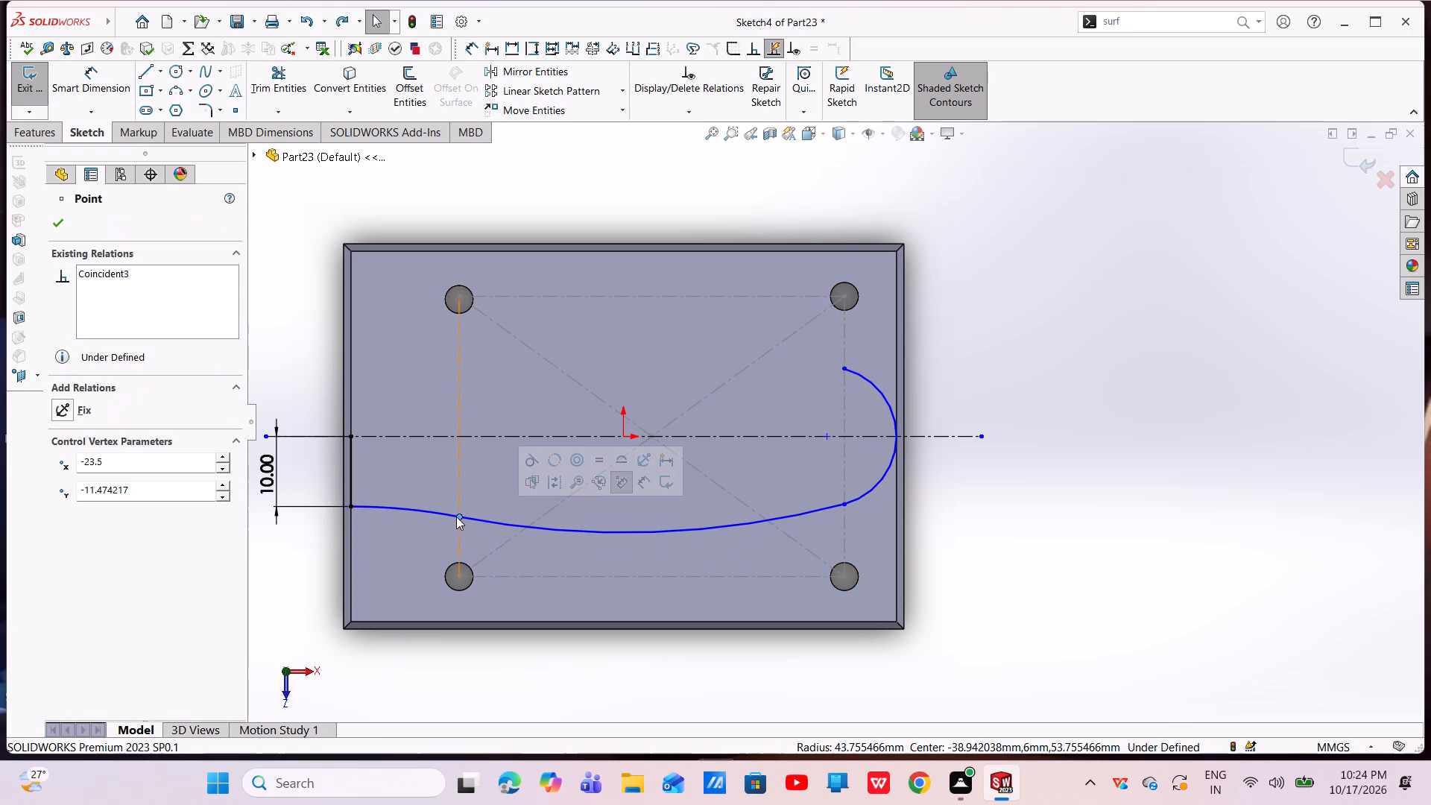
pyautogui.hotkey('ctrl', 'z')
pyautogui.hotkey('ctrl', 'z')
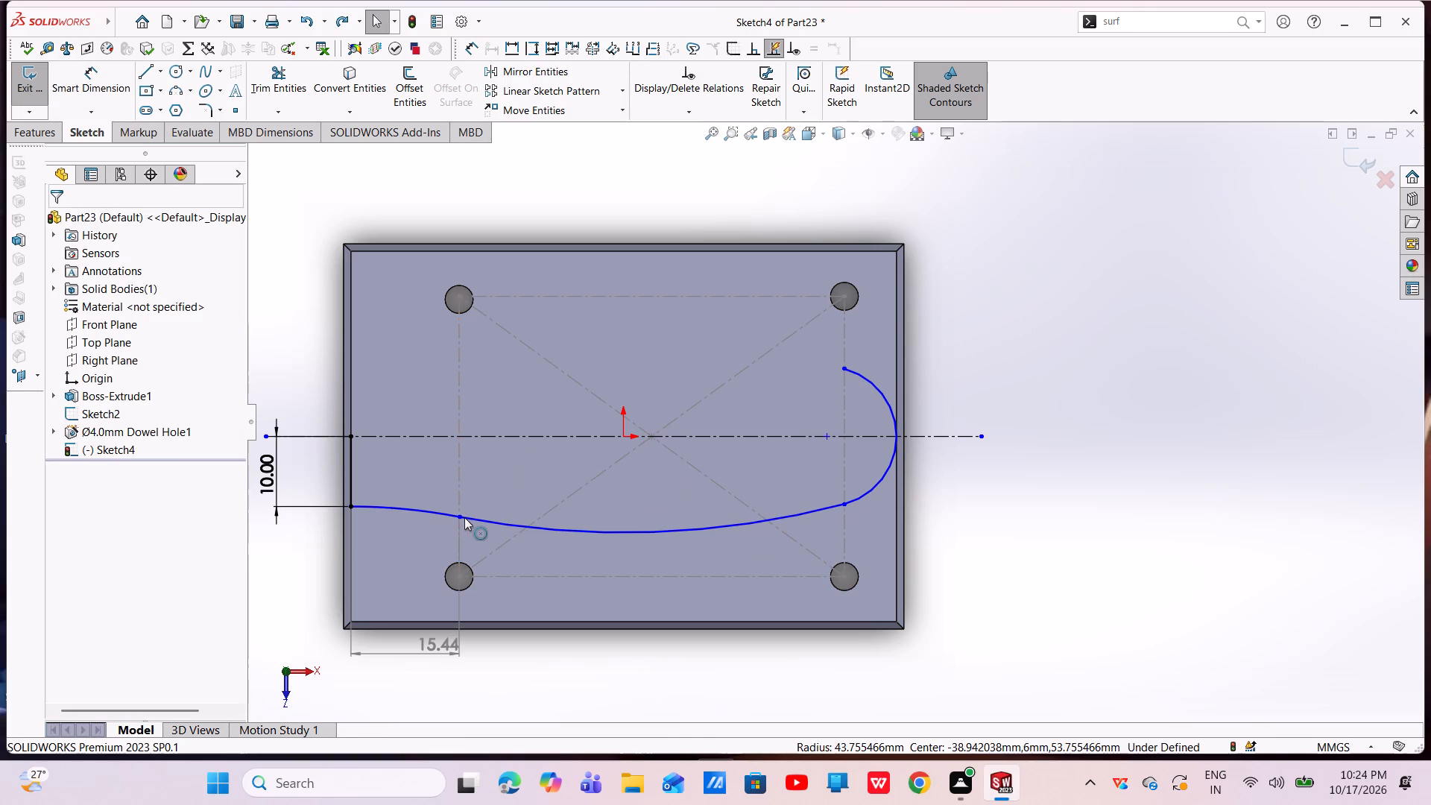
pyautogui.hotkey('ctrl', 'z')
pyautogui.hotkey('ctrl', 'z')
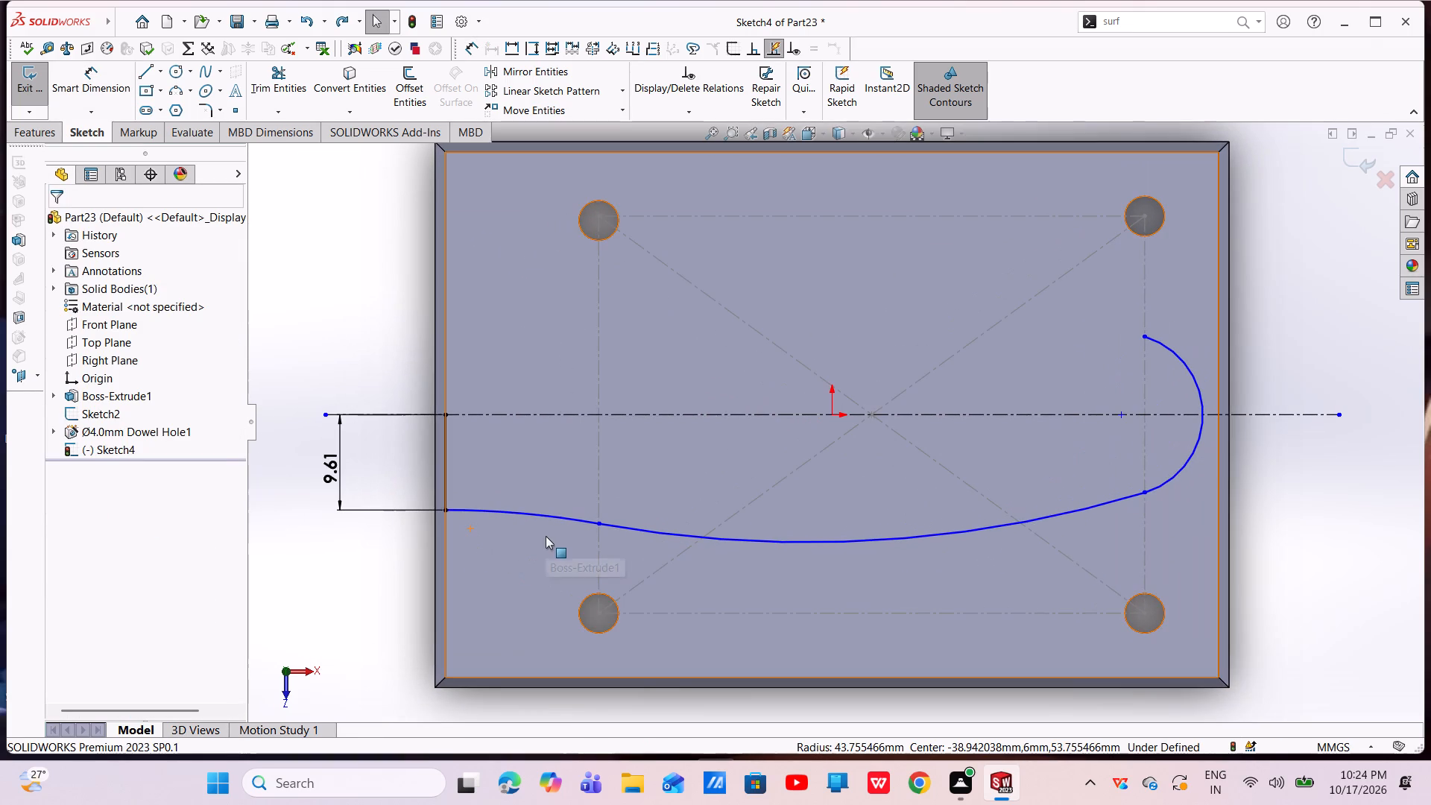
# Undo the remaining edits in the profile sketch until its centerline, three arcs and starting line are all removed.
pyautogui.hotkey('ctrl', 'z')
pyautogui.hotkey('ctrl', 'z')
pyautogui.hotkey('ctrl', 'z')
pyautogui.hotkey('ctrl', 'z')
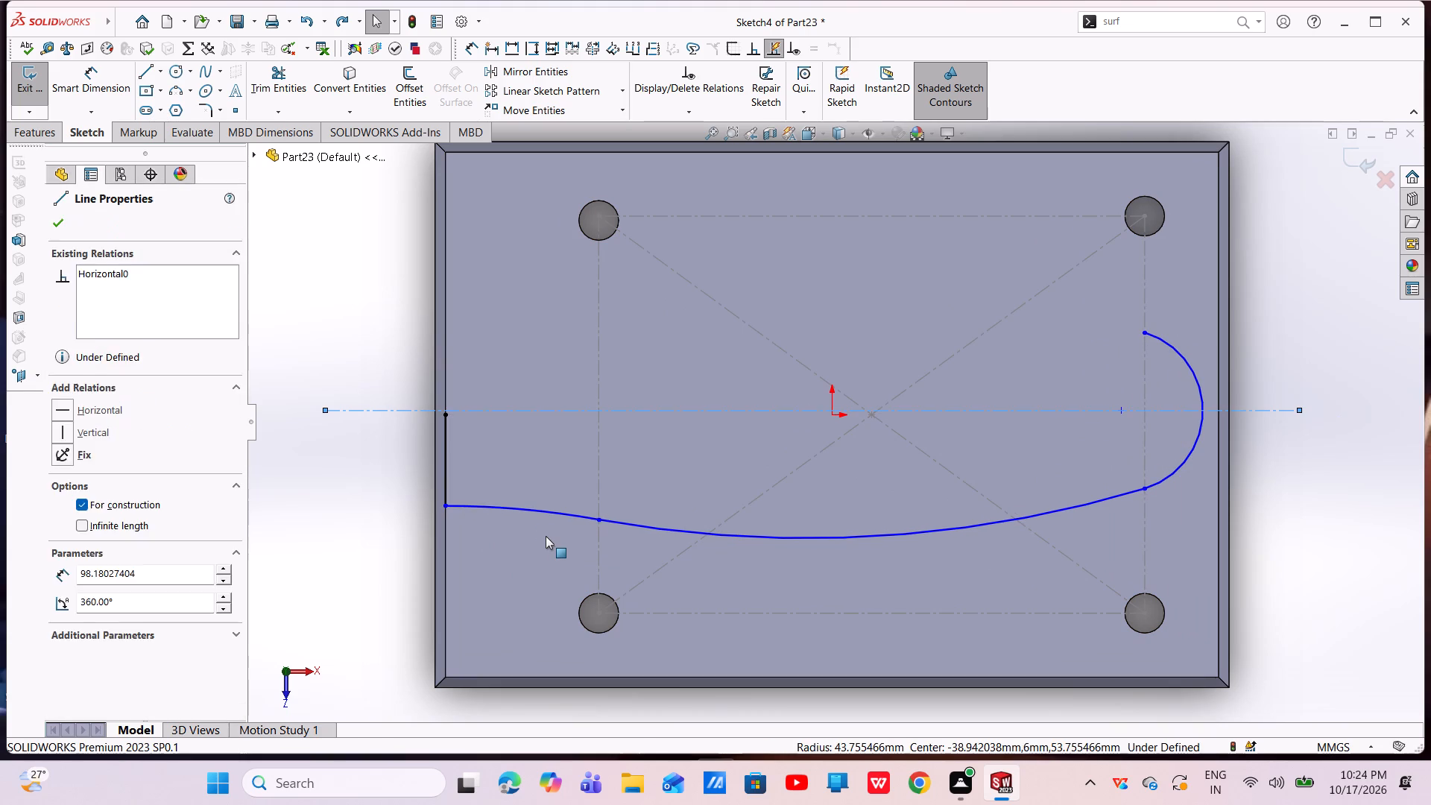
pyautogui.hotkey('ctrl', 'z')
pyautogui.hotkey('ctrl', 'z')
pyautogui.hotkey('ctrl', 'z')
pyautogui.hotkey('ctrl', 'z')
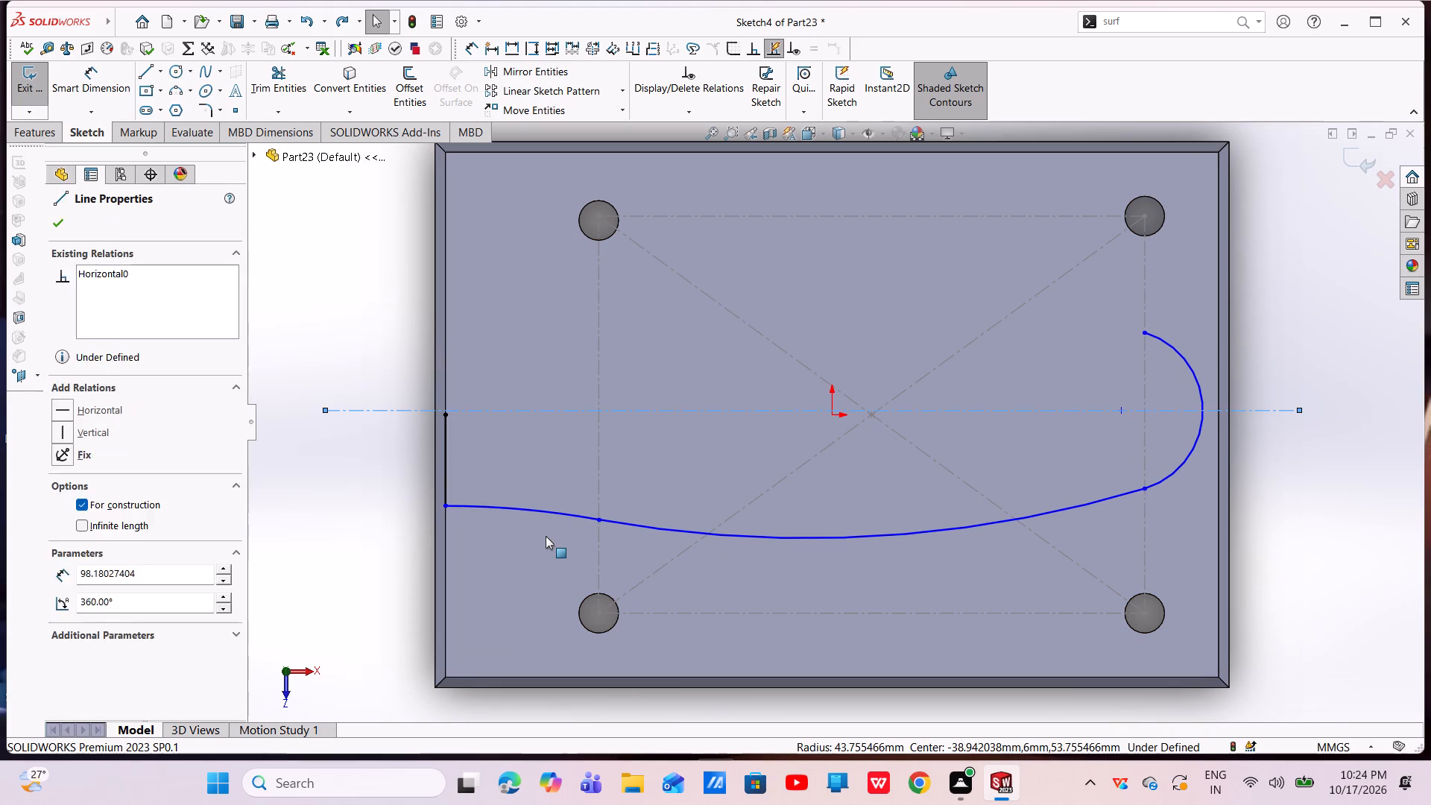
pyautogui.hotkey('ctrl', 'z')
pyautogui.hotkey('ctrl', 'z')
pyautogui.hotkey('ctrl', 'z')
pyautogui.hotkey('ctrl', 'z')
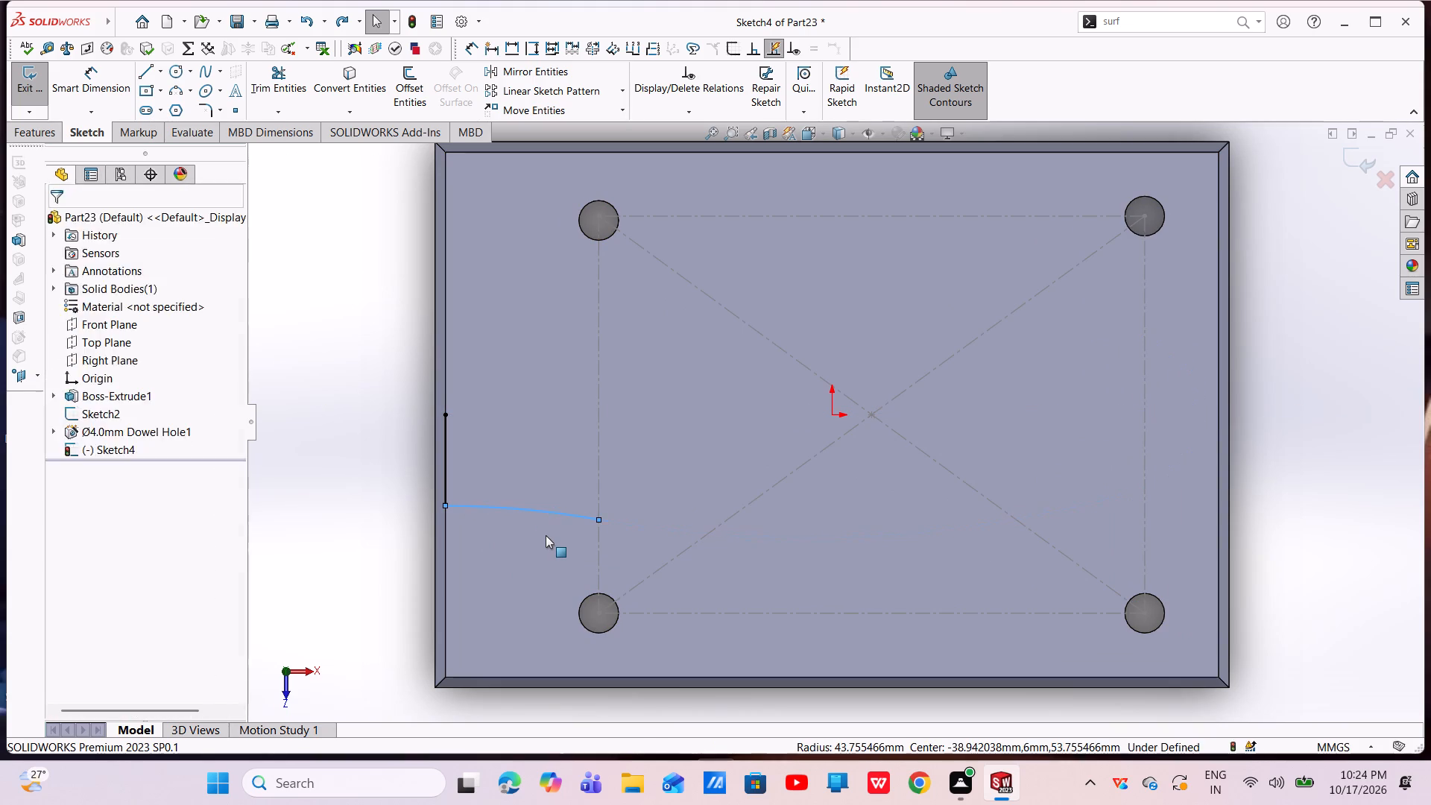
pyautogui.hotkey('ctrl', 'z')
pyautogui.press('Escape')
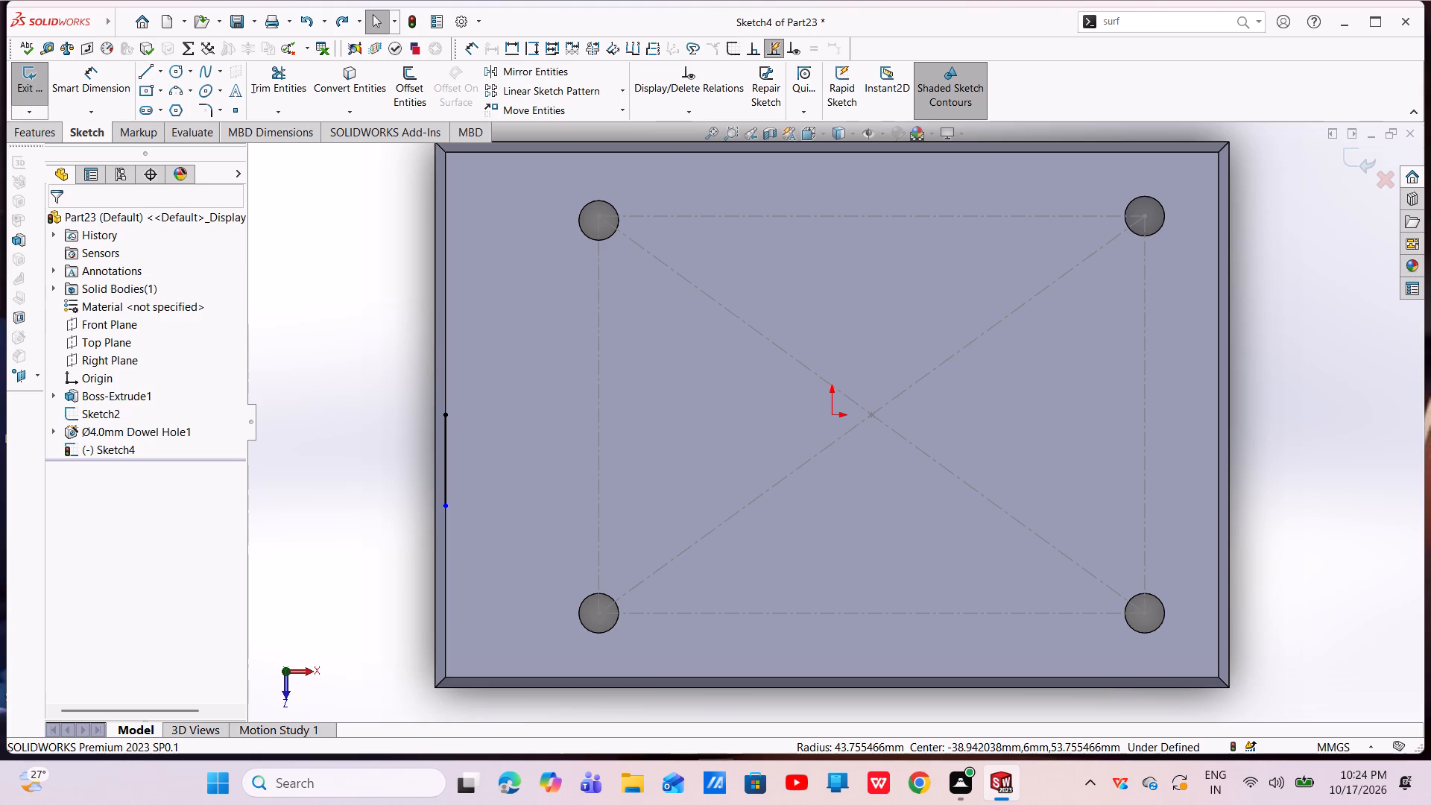
pyautogui.hotkey('ctrl', 'z')
# Sketch a vertical line about 9.5 mm along the plate's short edge, then three tangent arcs, the last turning back to the construction rectangle's far side.
pyautogui.click(142, 69)
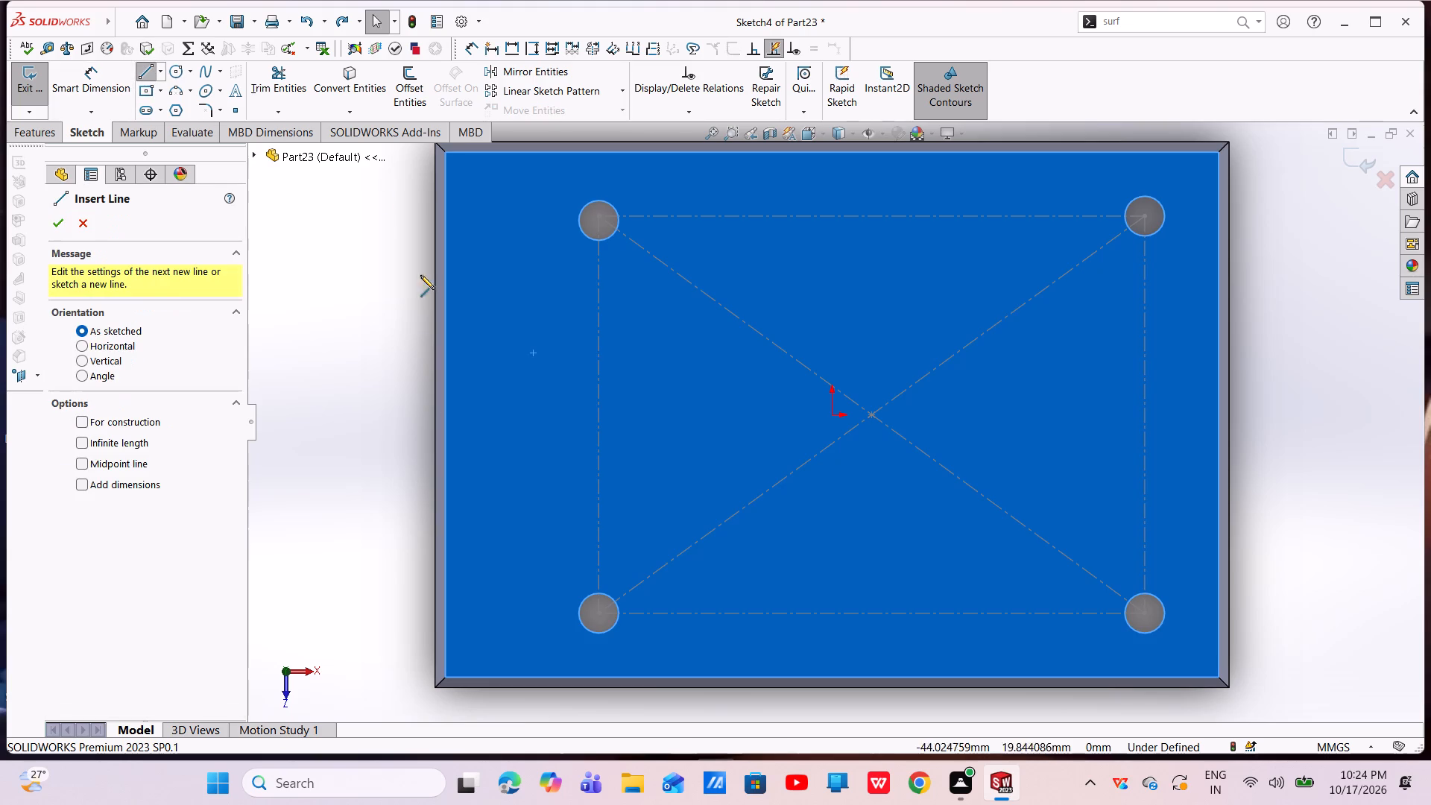
pyautogui.click(446, 416)
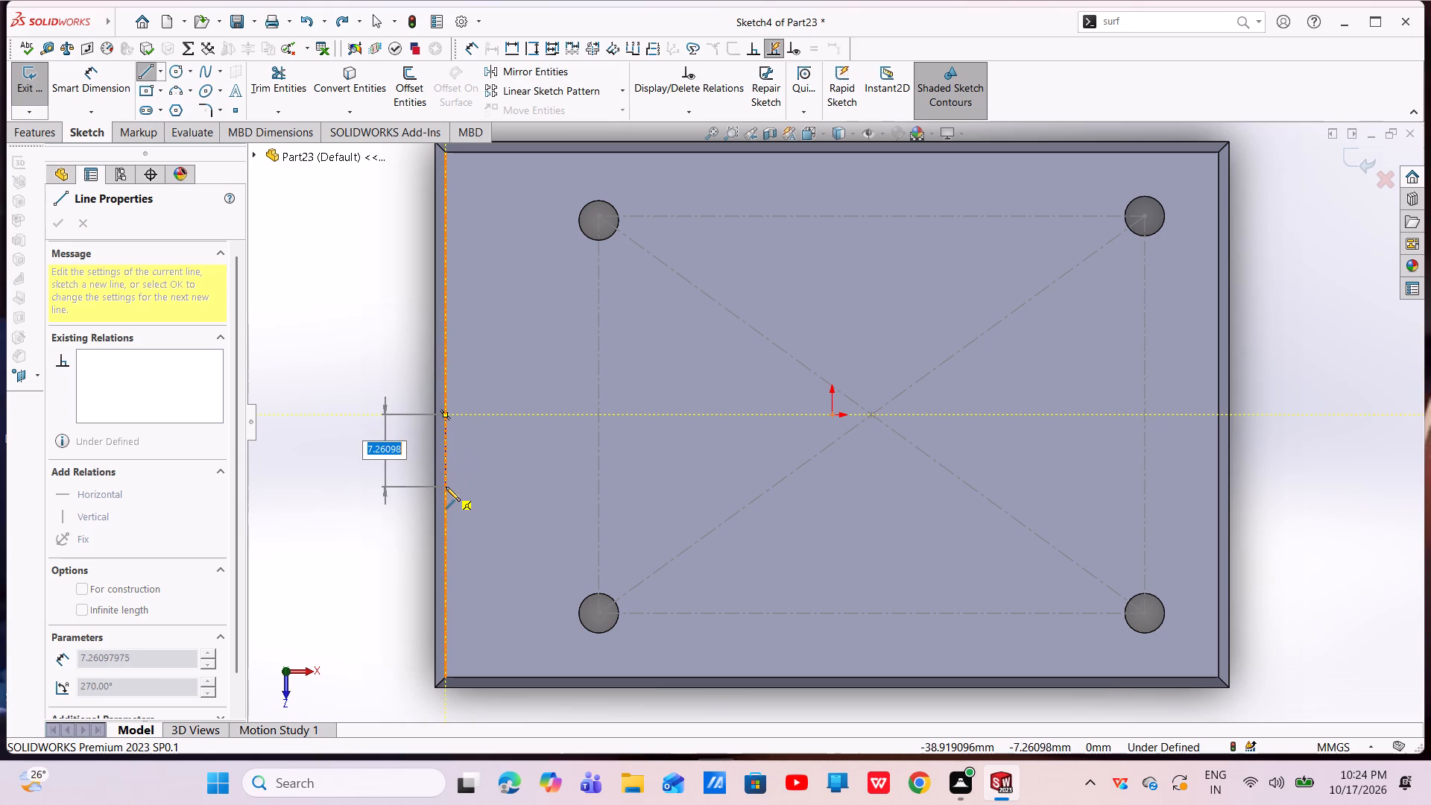
pyautogui.click(447, 509)
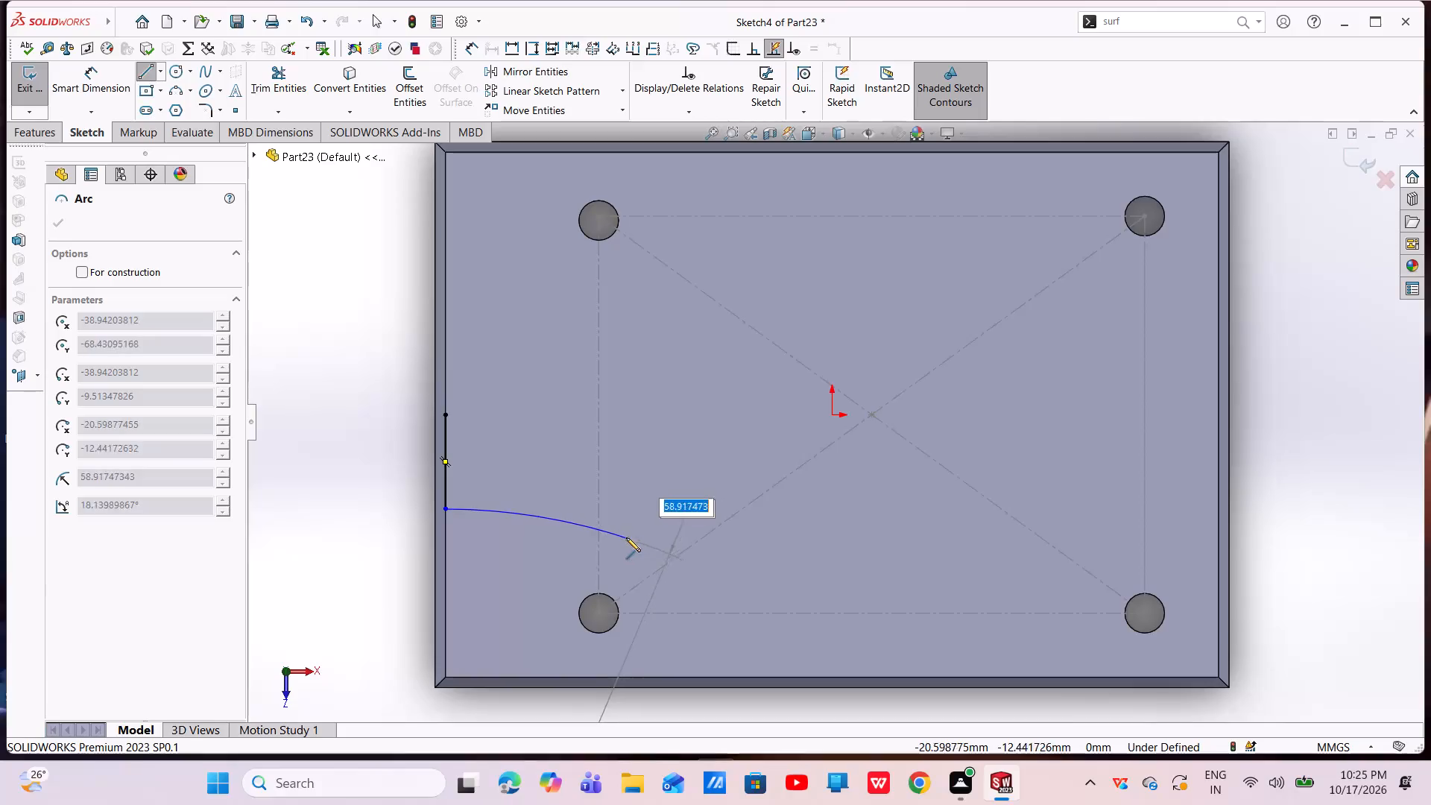
pyautogui.click(664, 535)
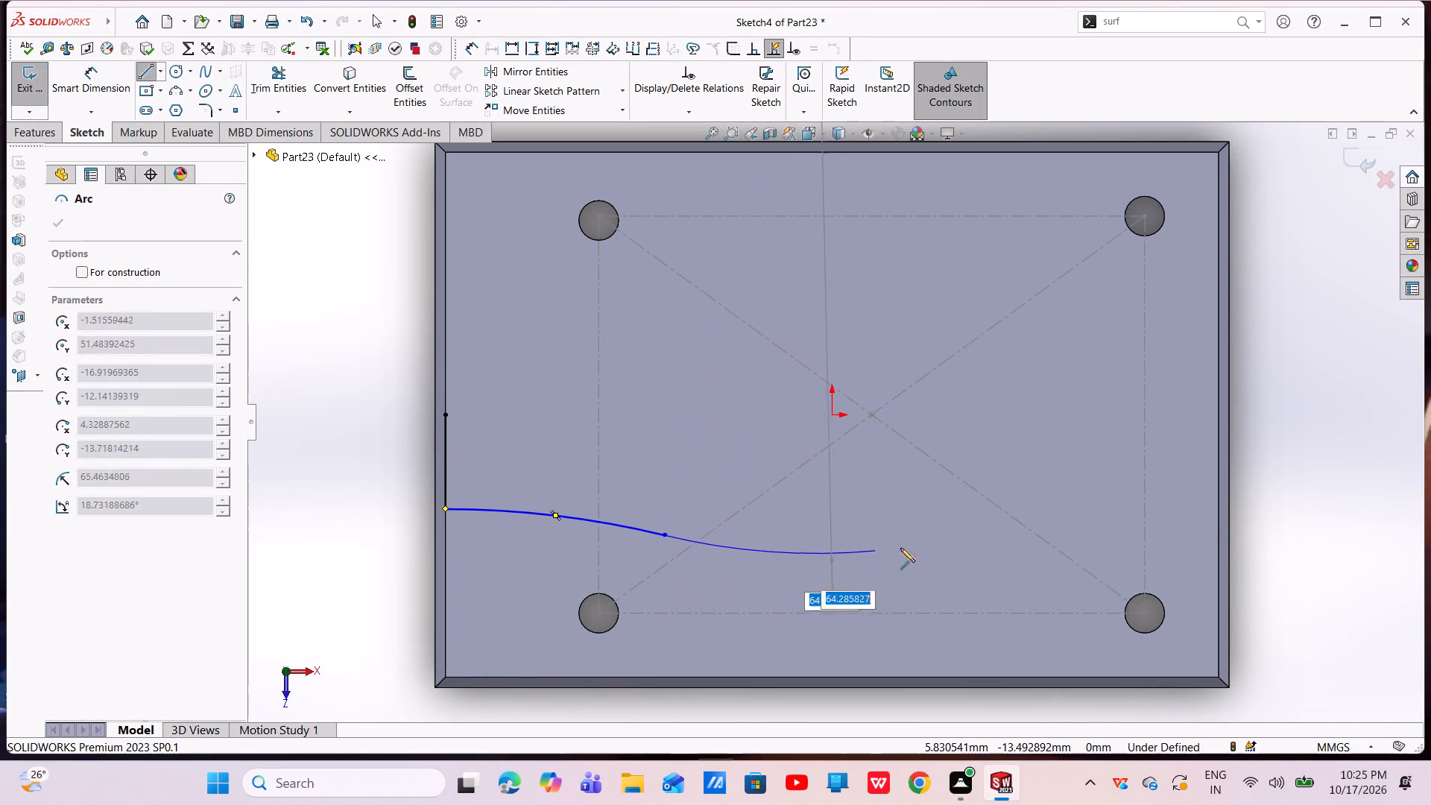
pyautogui.click(1146, 482)
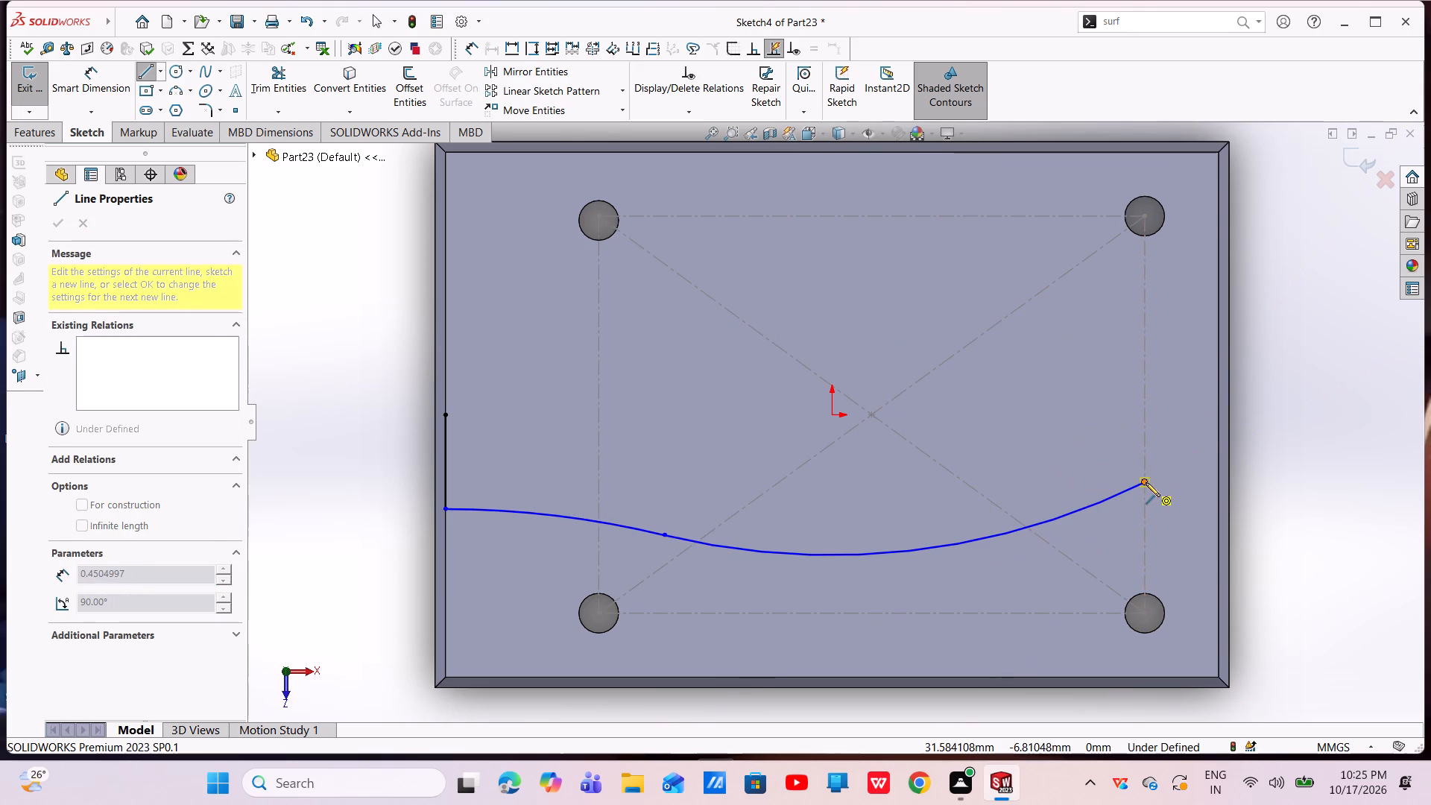
pyautogui.click(1142, 322)
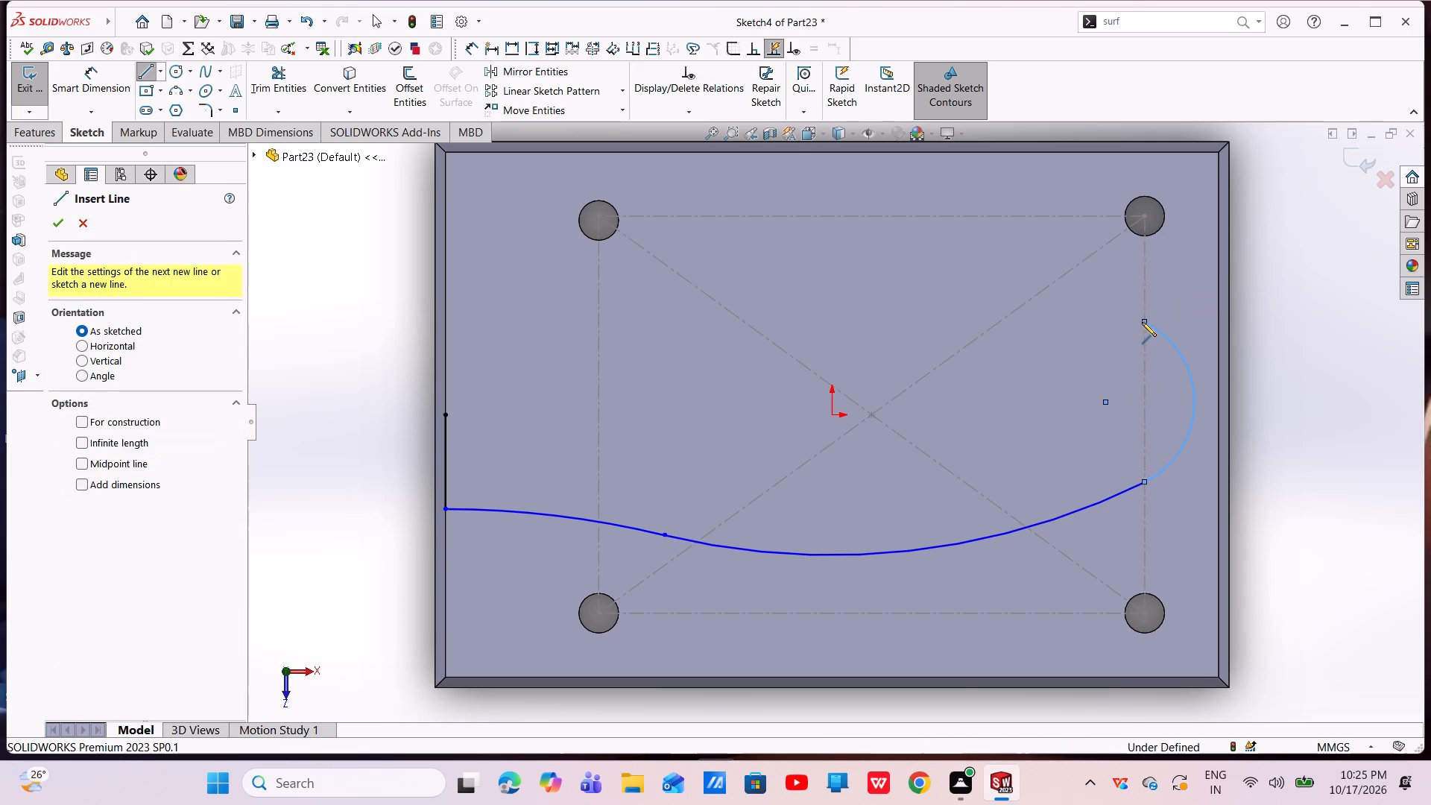
pyautogui.rightClick(1142, 323)
pyautogui.click(1156, 332)
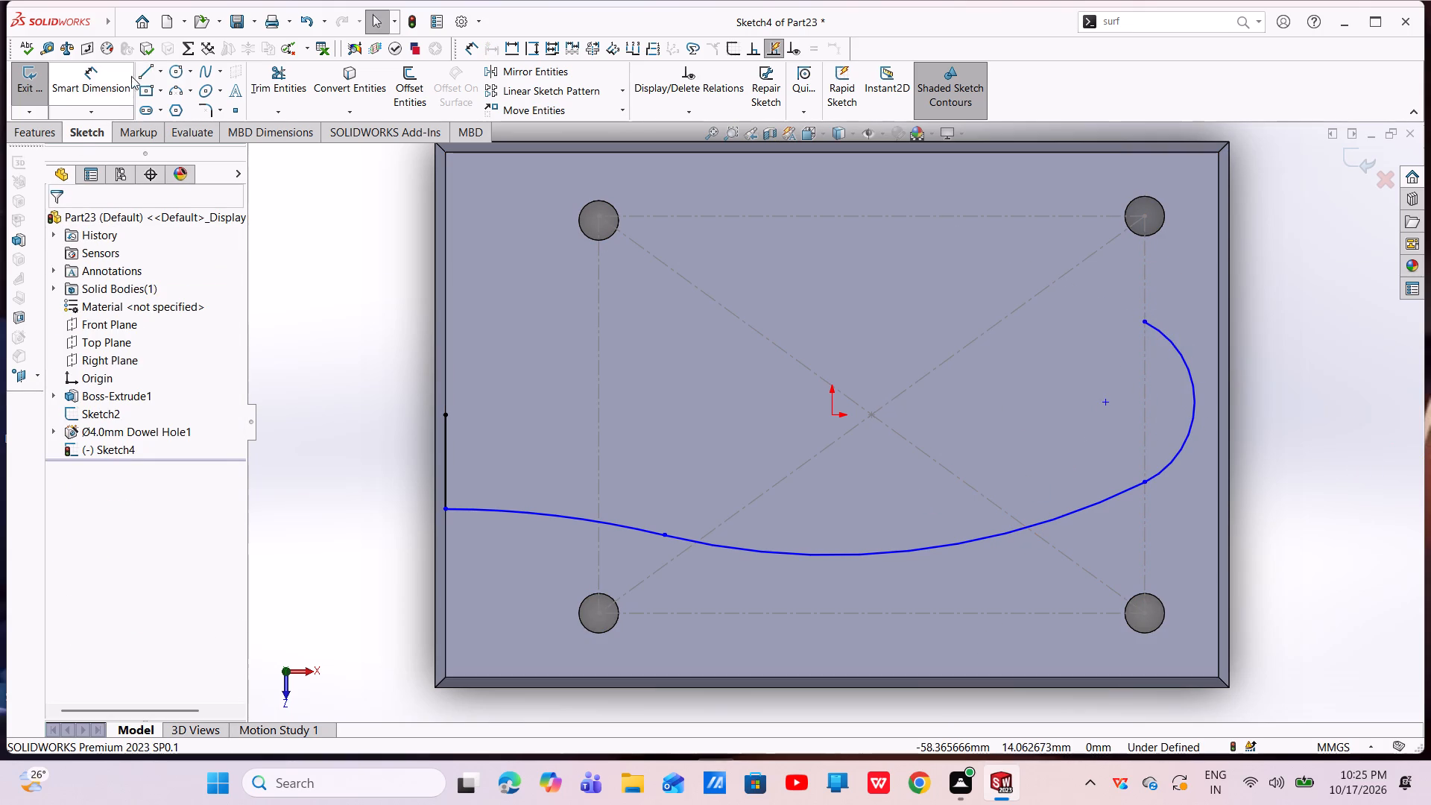
# Draw a horizontal construction centerline about 96 mm long through the origin, extending past both short edges of the plate.
pyautogui.click(159, 76)
pyautogui.click(162, 105)
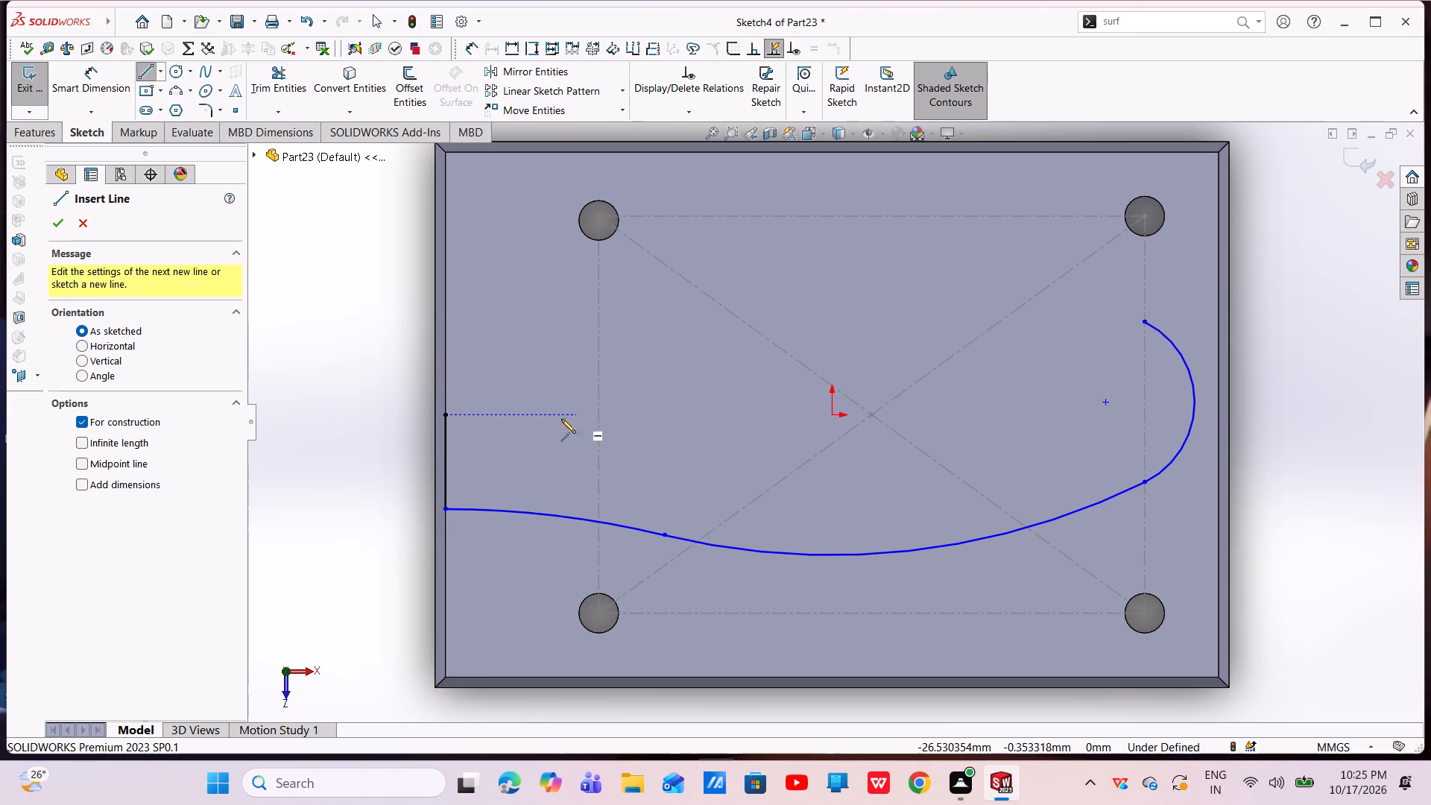
pyautogui.click(327, 411)
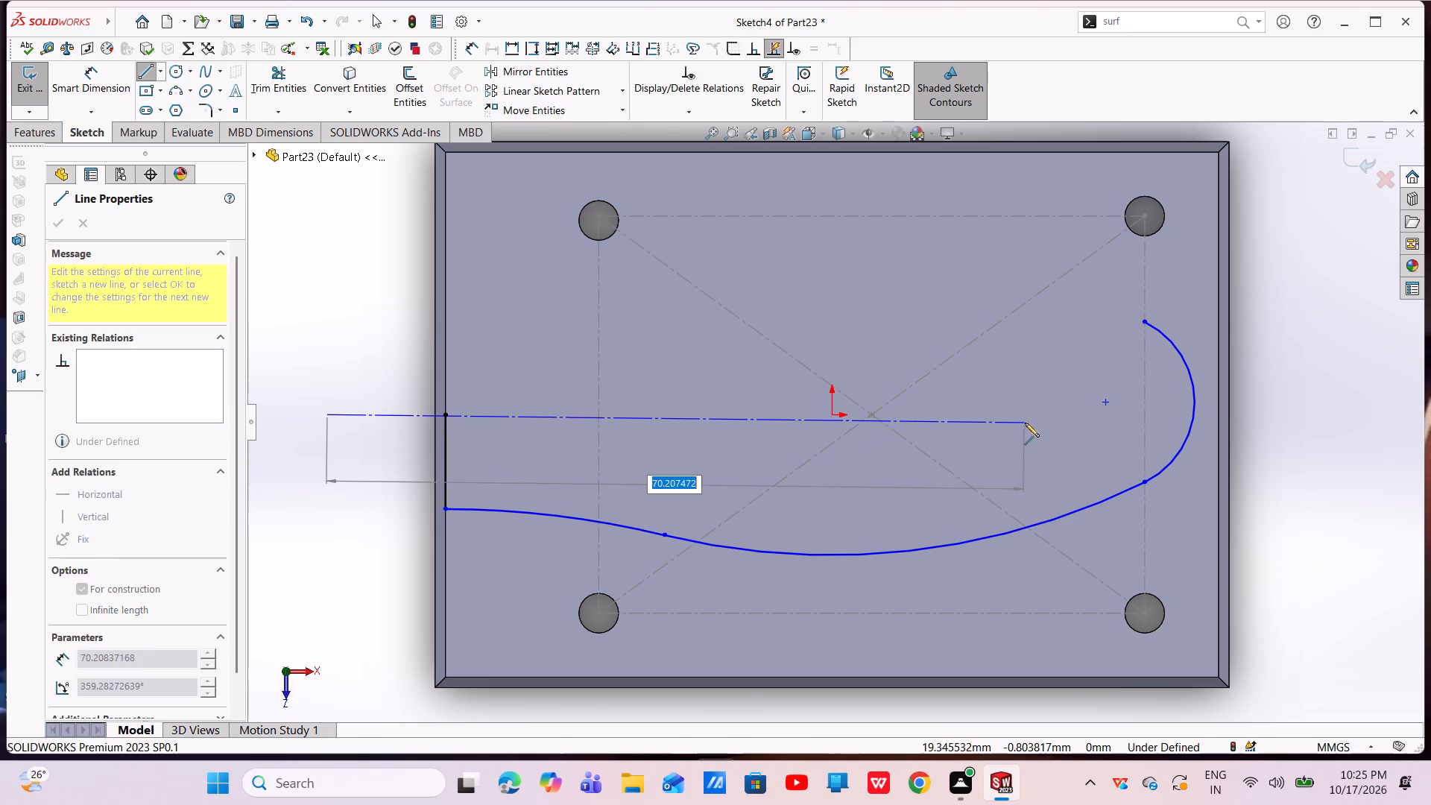
pyautogui.click(1279, 415)
pyautogui.rightClick(1279, 415)
pyautogui.click(1284, 432)
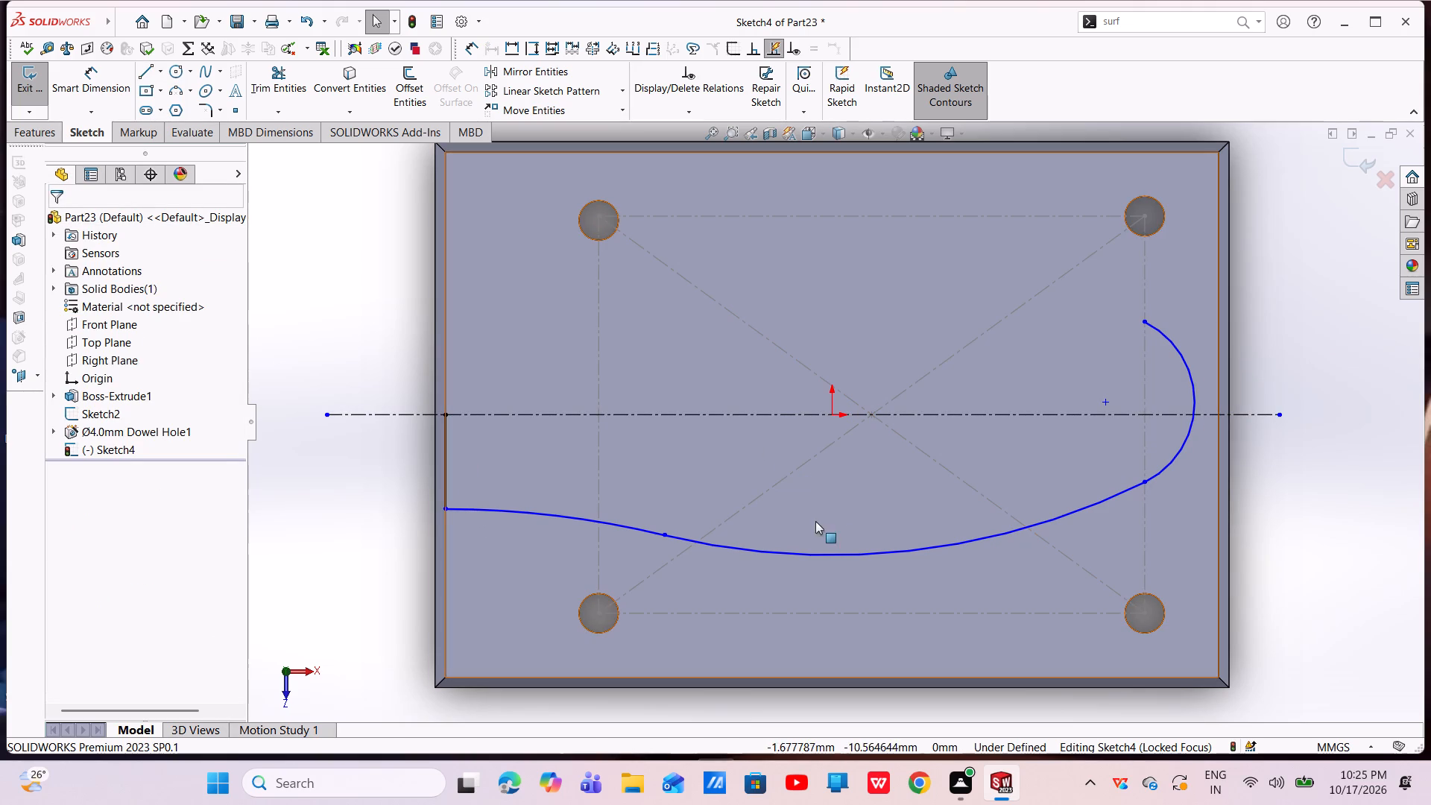
# Add a Horizontal relation between the end arc's center point and the origin.
pyautogui.click(1105, 399)
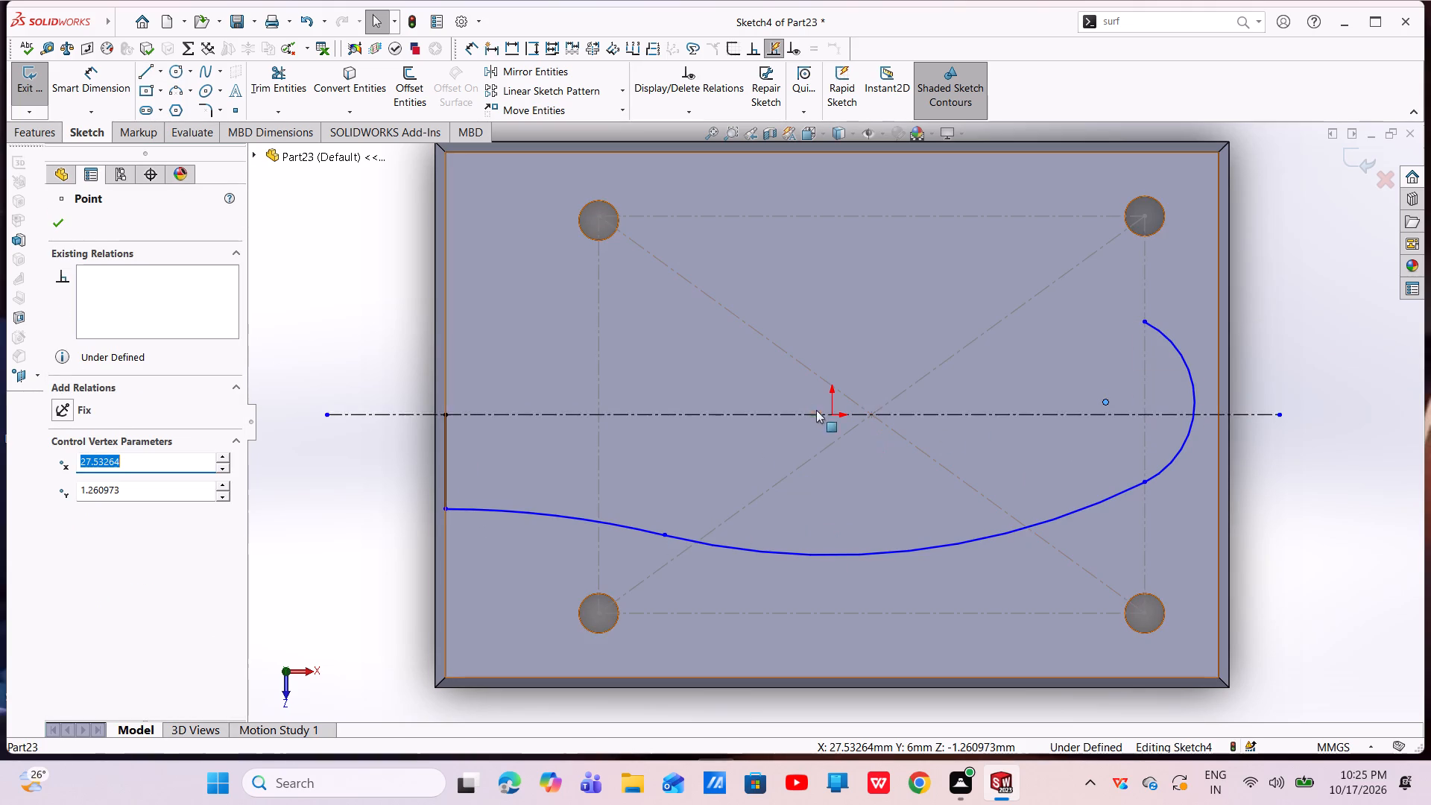
pyautogui.keyDown('ctrl'); pyautogui.click(828, 414); pyautogui.keyUp('ctrl')
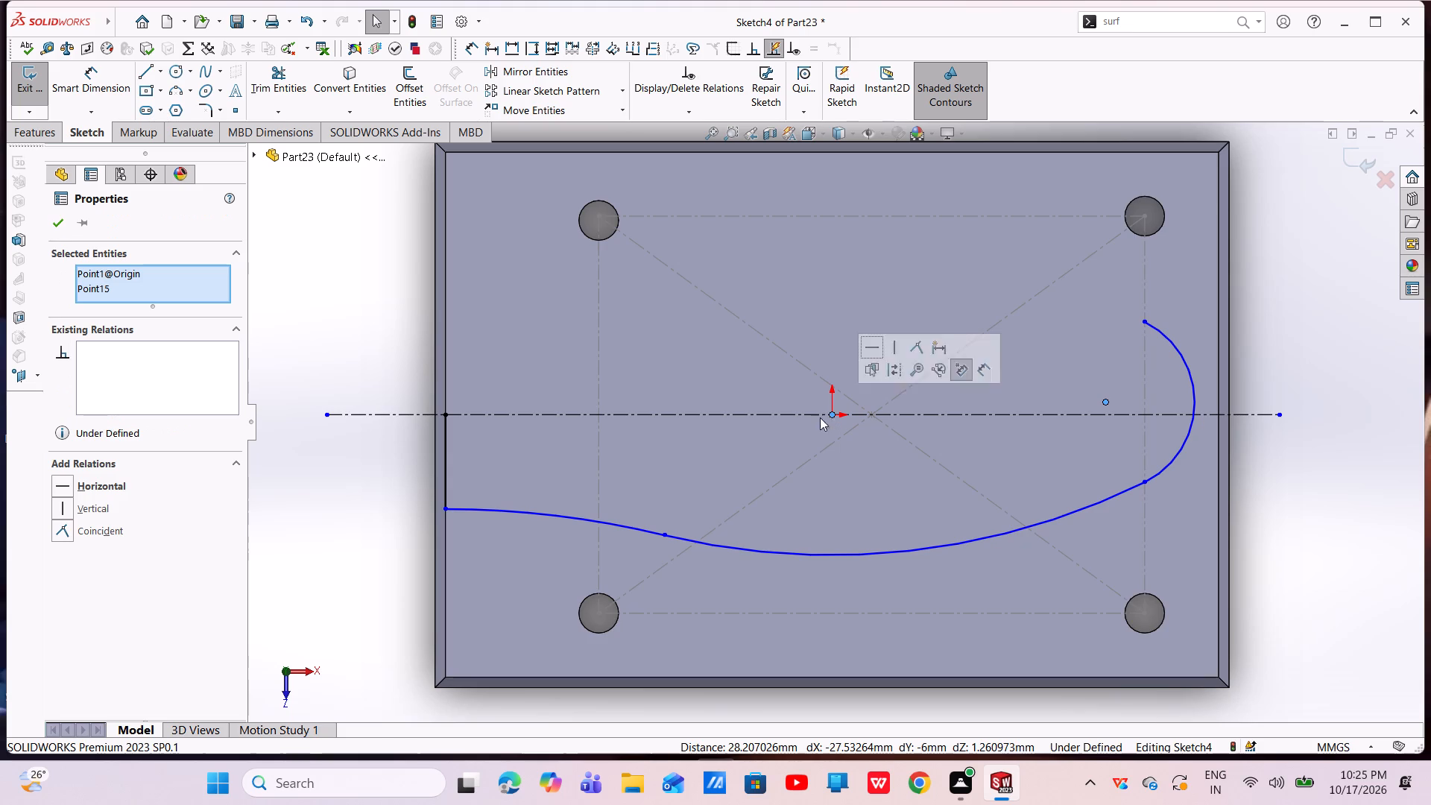
pyautogui.click(75, 487)
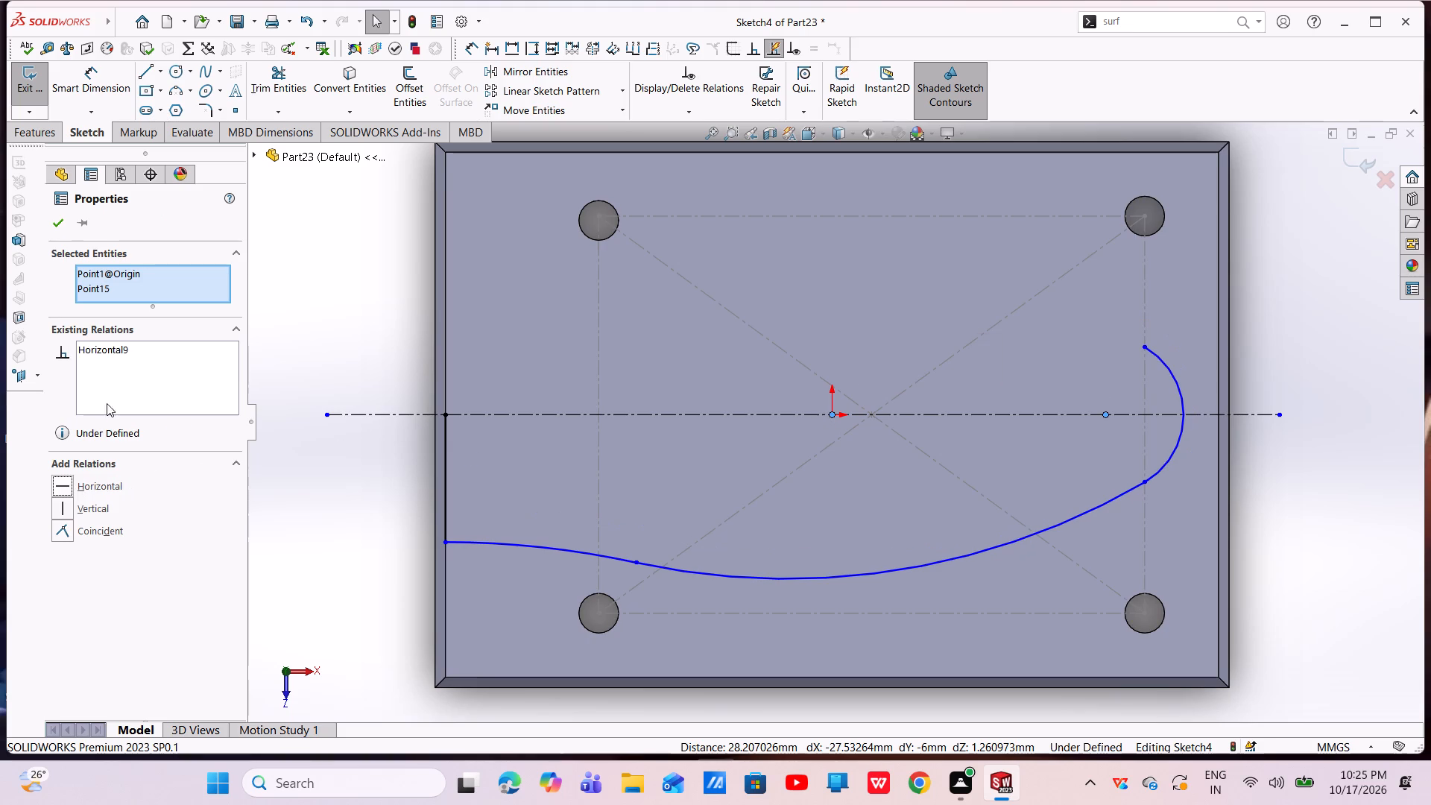
pyautogui.click(49, 229)
pyautogui.press('Escape')
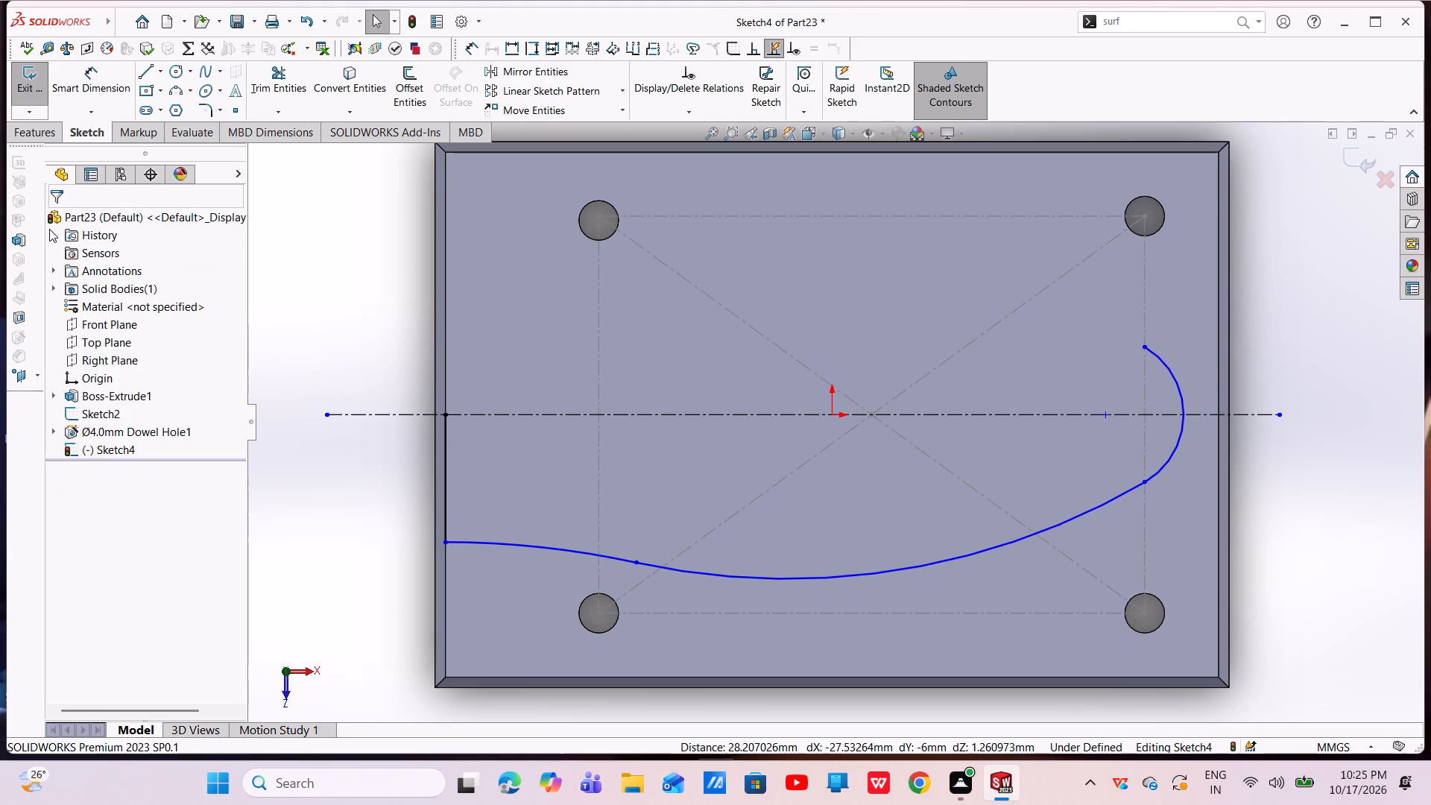
# Dimension the vertical starting line on the plate's short edge to 10 mm.
pyautogui.click(82, 80)
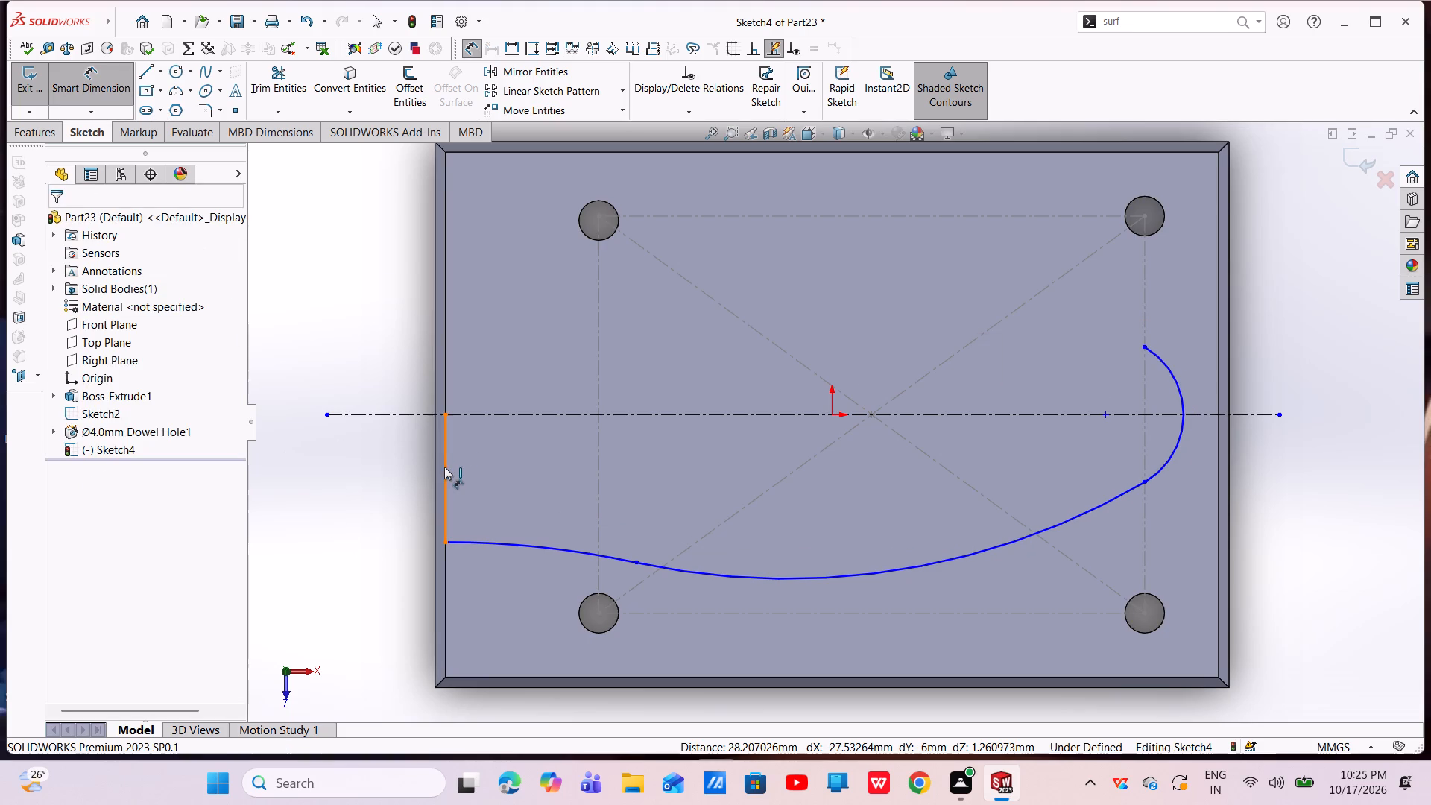
pyautogui.click(444, 467)
pyautogui.click(325, 468)
pyautogui.press('BackSpace')
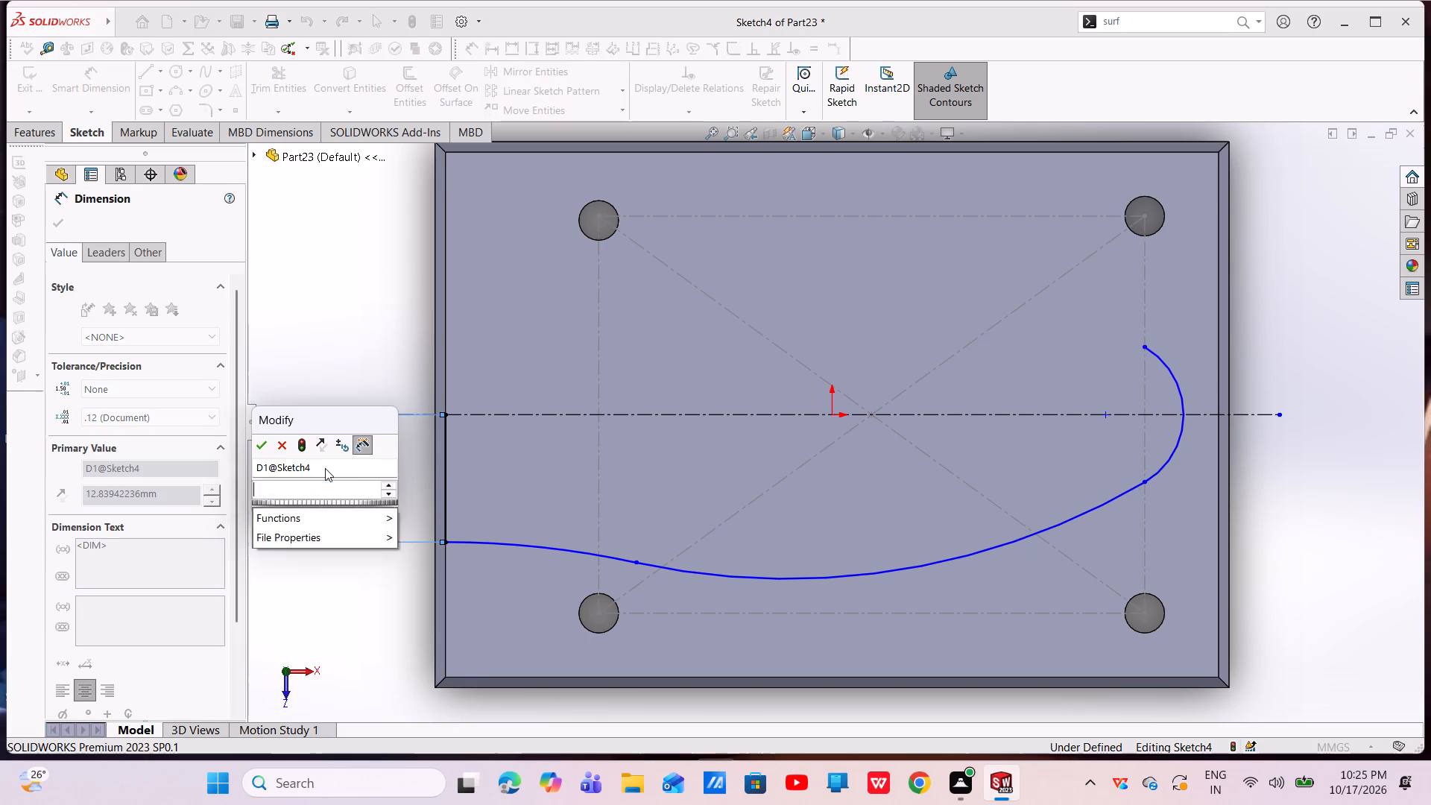
pyautogui.write('10')
pyautogui.press('Return')
pyautogui.press('Escape')
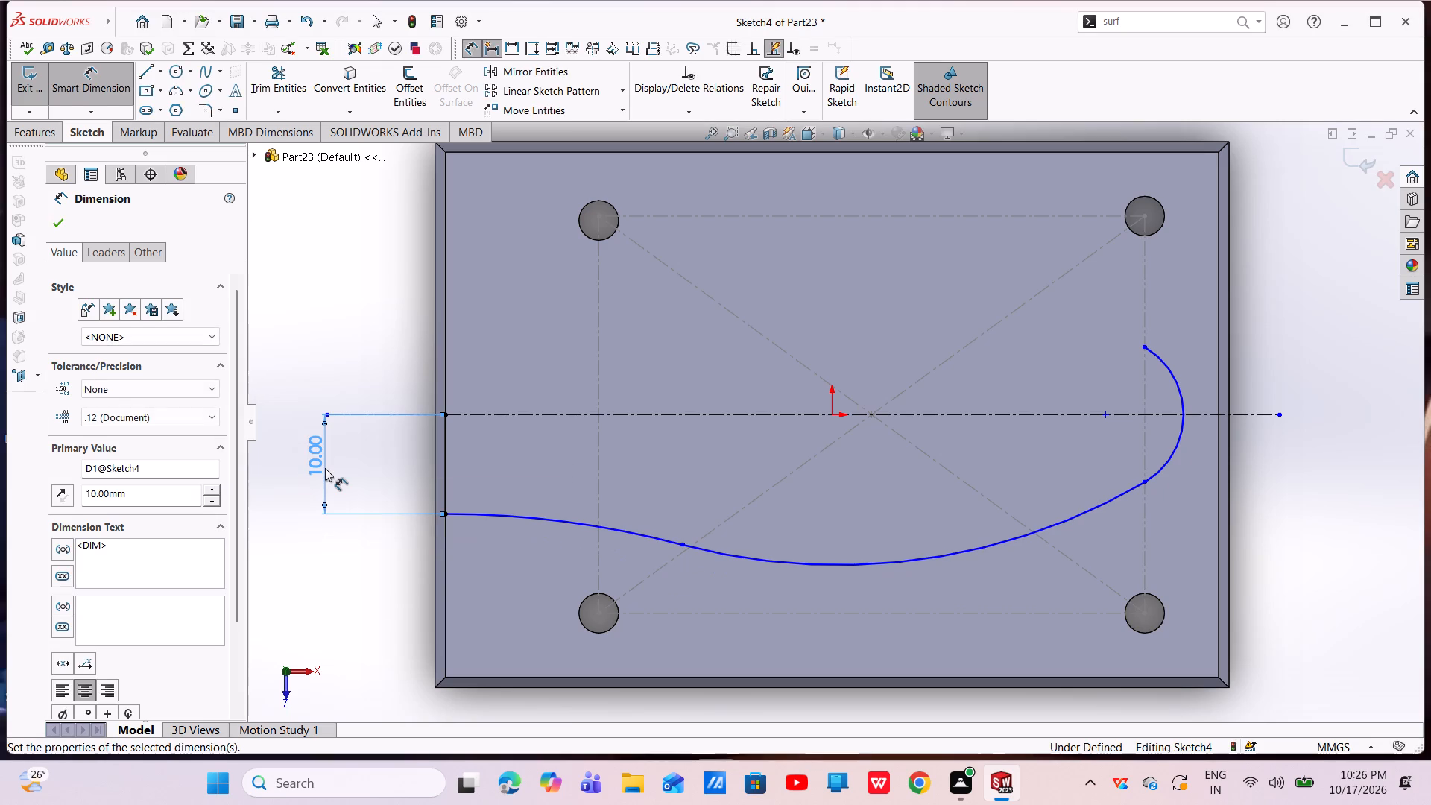
pyautogui.press('Escape')
# Dimension the horizontal distance between the first arc's two endpoints to 20 mm, placing it beyond the plate's long edge.
pyautogui.click(104, 93)
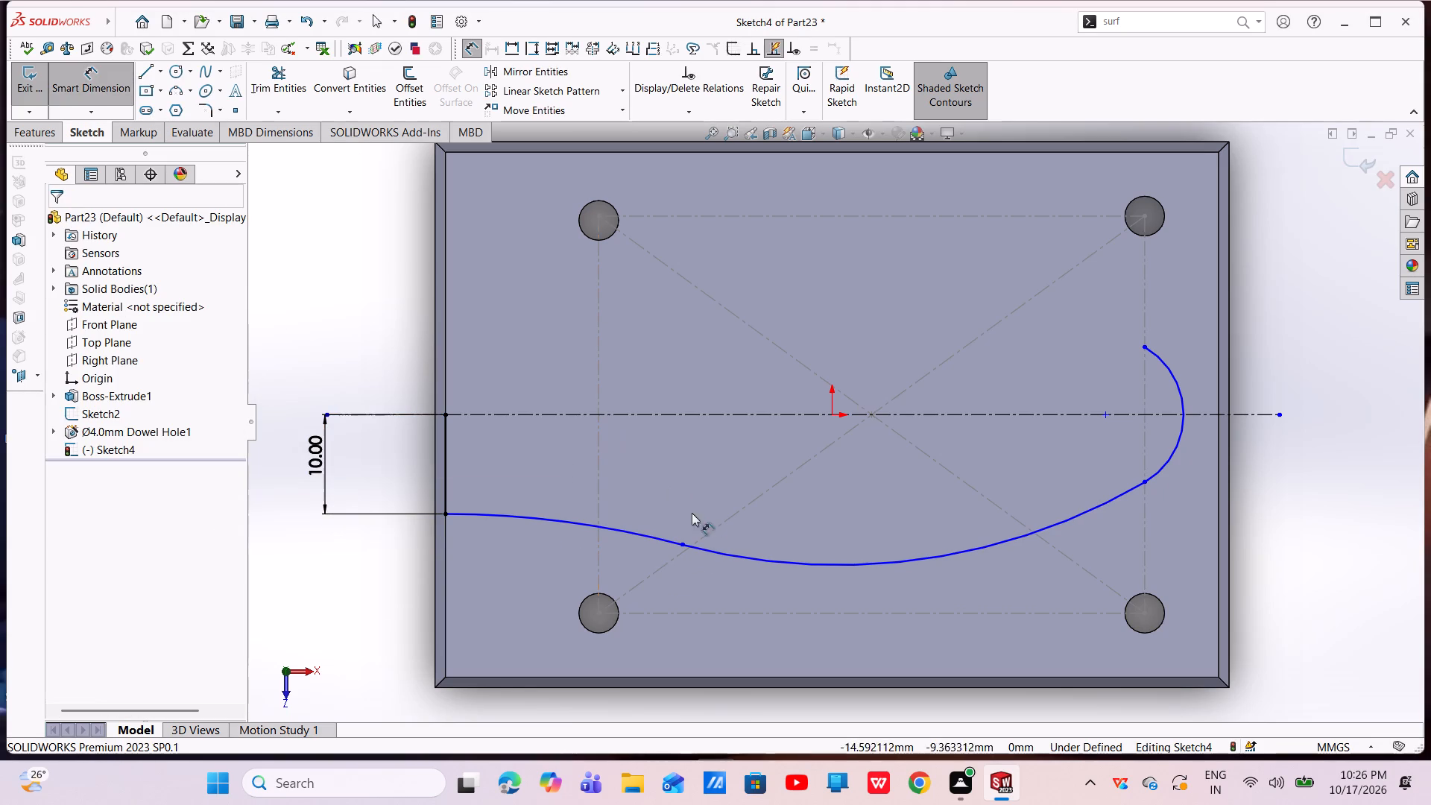
pyautogui.click(680, 547)
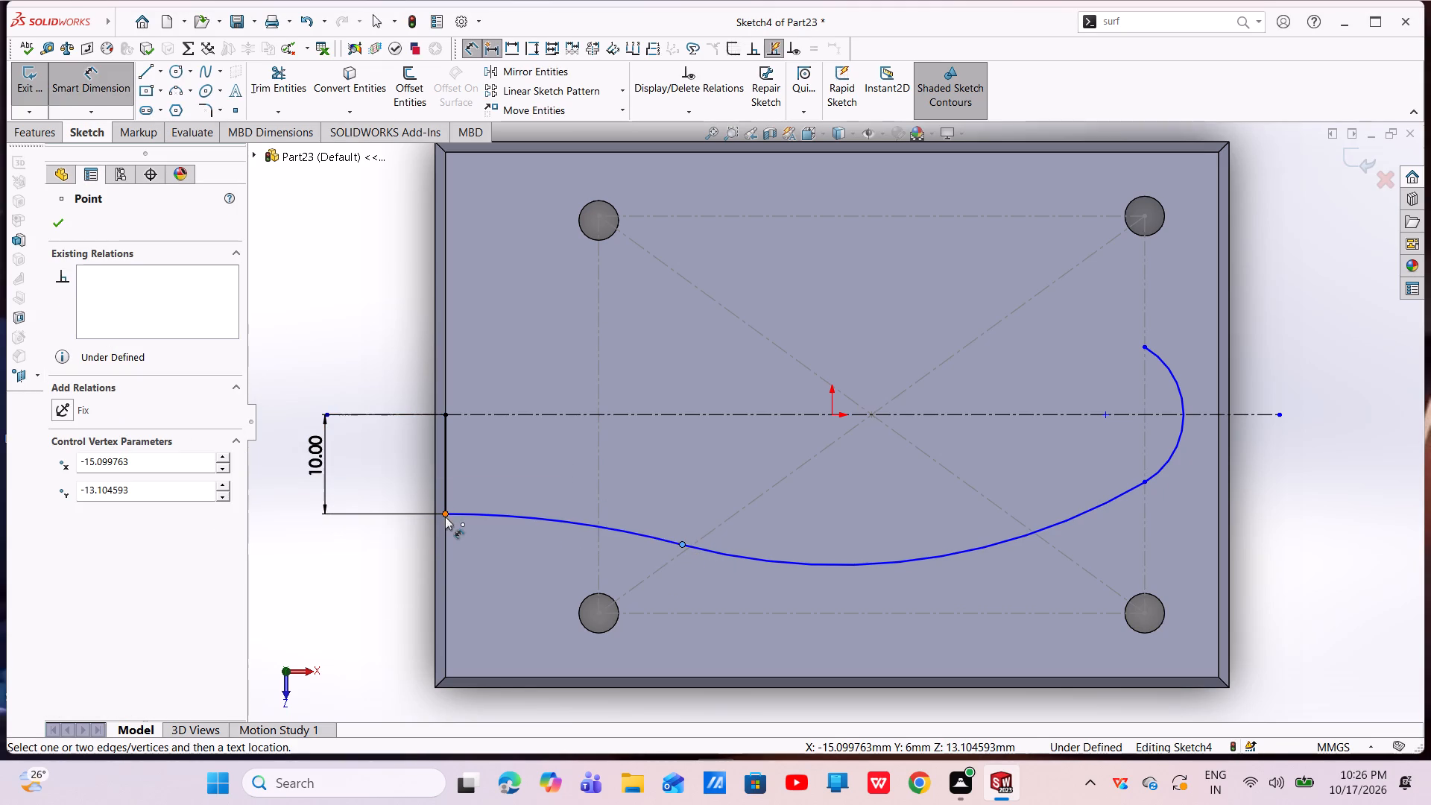
pyautogui.click(445, 516)
pyautogui.click(537, 709)
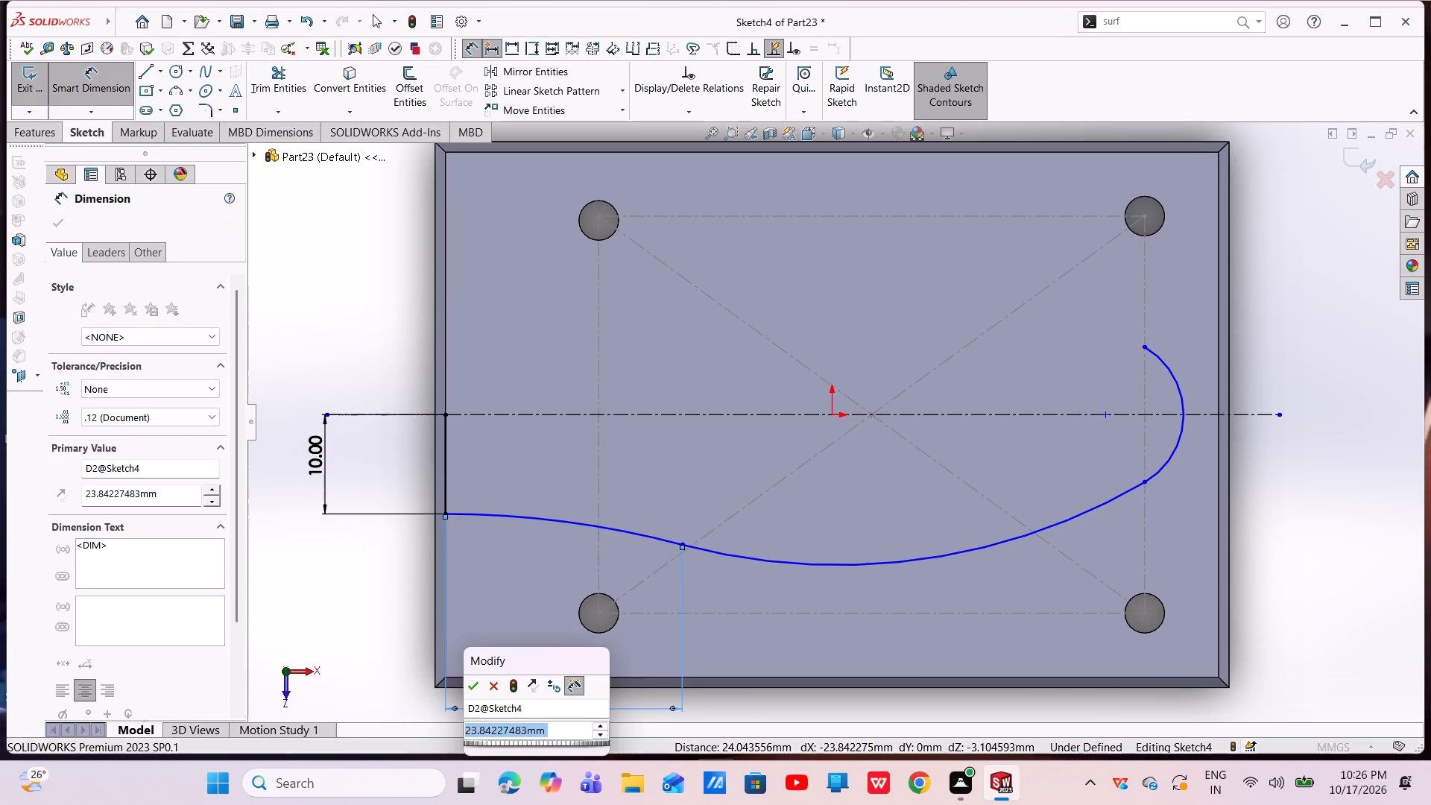
pyautogui.press('BackSpace')
pyautogui.write('20')
pyautogui.press('Return')
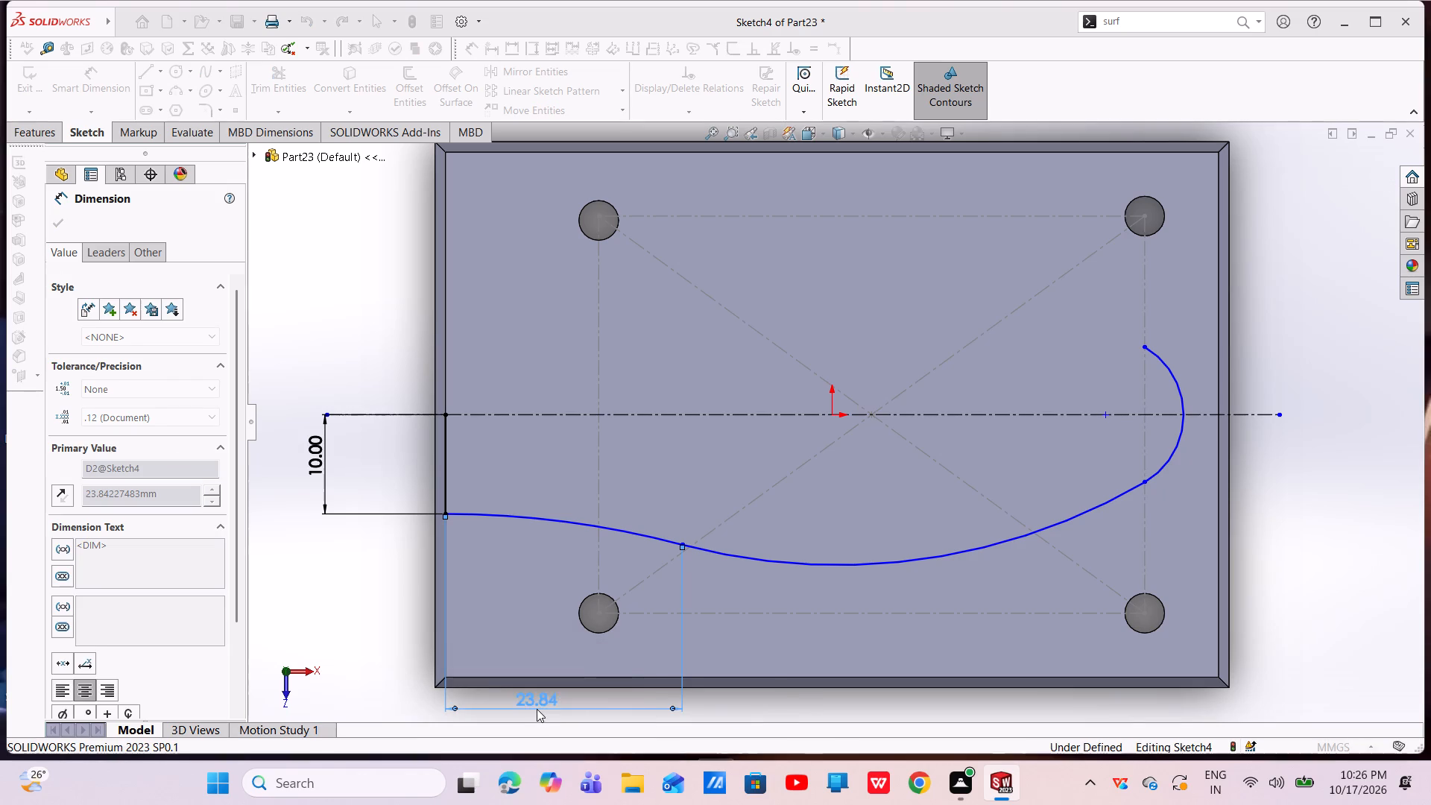
pyautogui.press('Escape')
pyautogui.press('Escape')
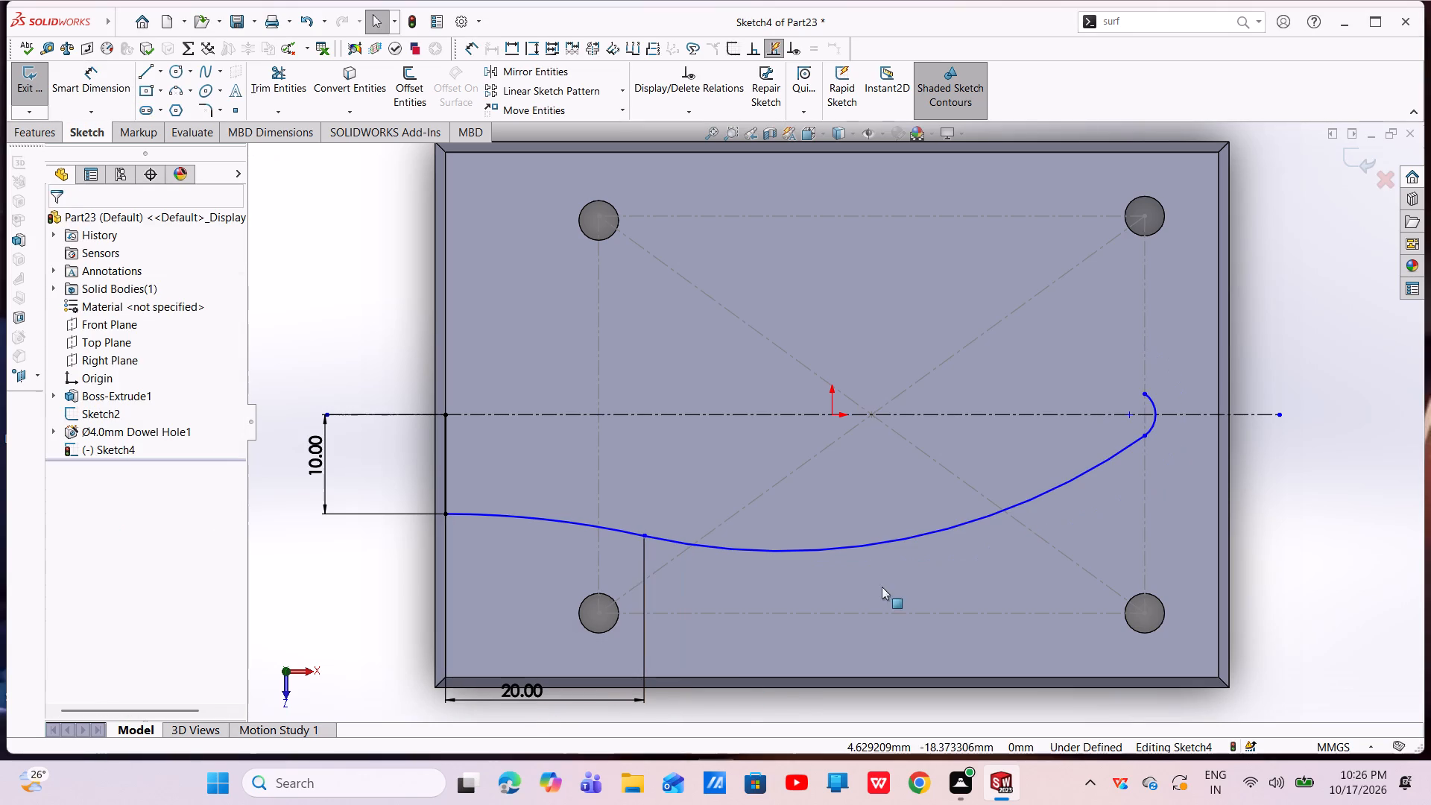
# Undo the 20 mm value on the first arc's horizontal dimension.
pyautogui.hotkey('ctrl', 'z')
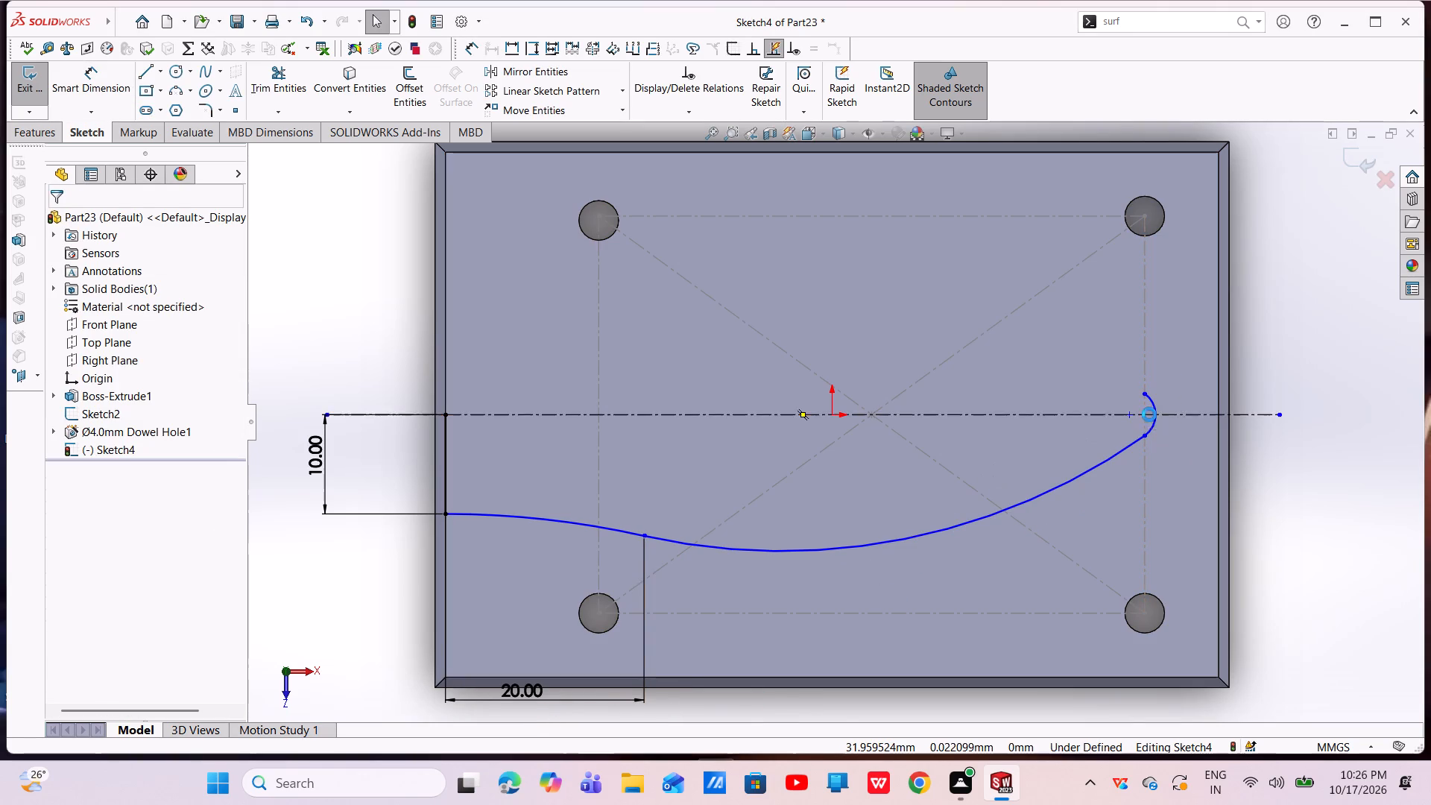
# Add a Tangent relation between the end arc and the plate's adjacent short edge.
pyautogui.click(1180, 406)
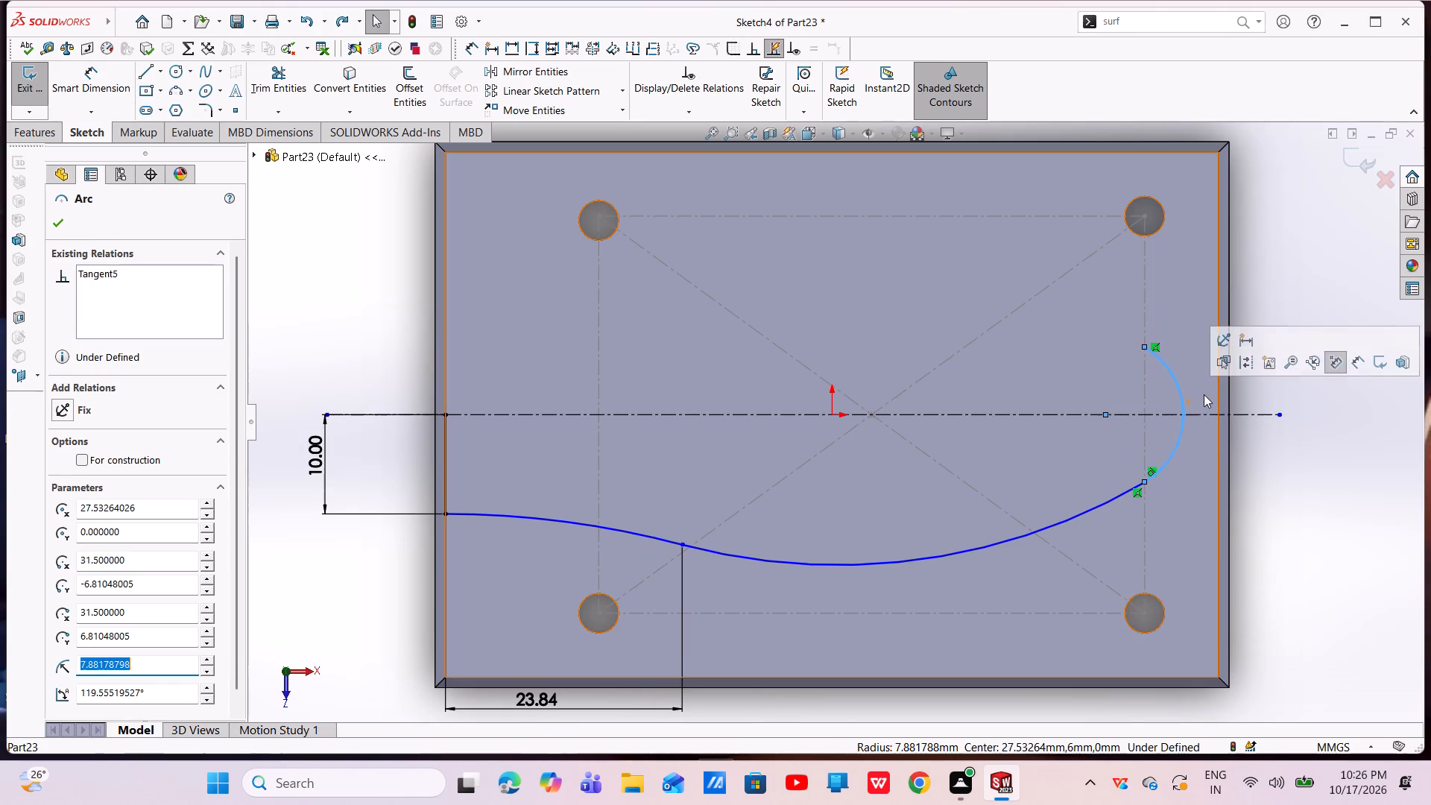
pyautogui.keyDown('ctrl'); pyautogui.click(1219, 409); pyautogui.keyUp('ctrl')
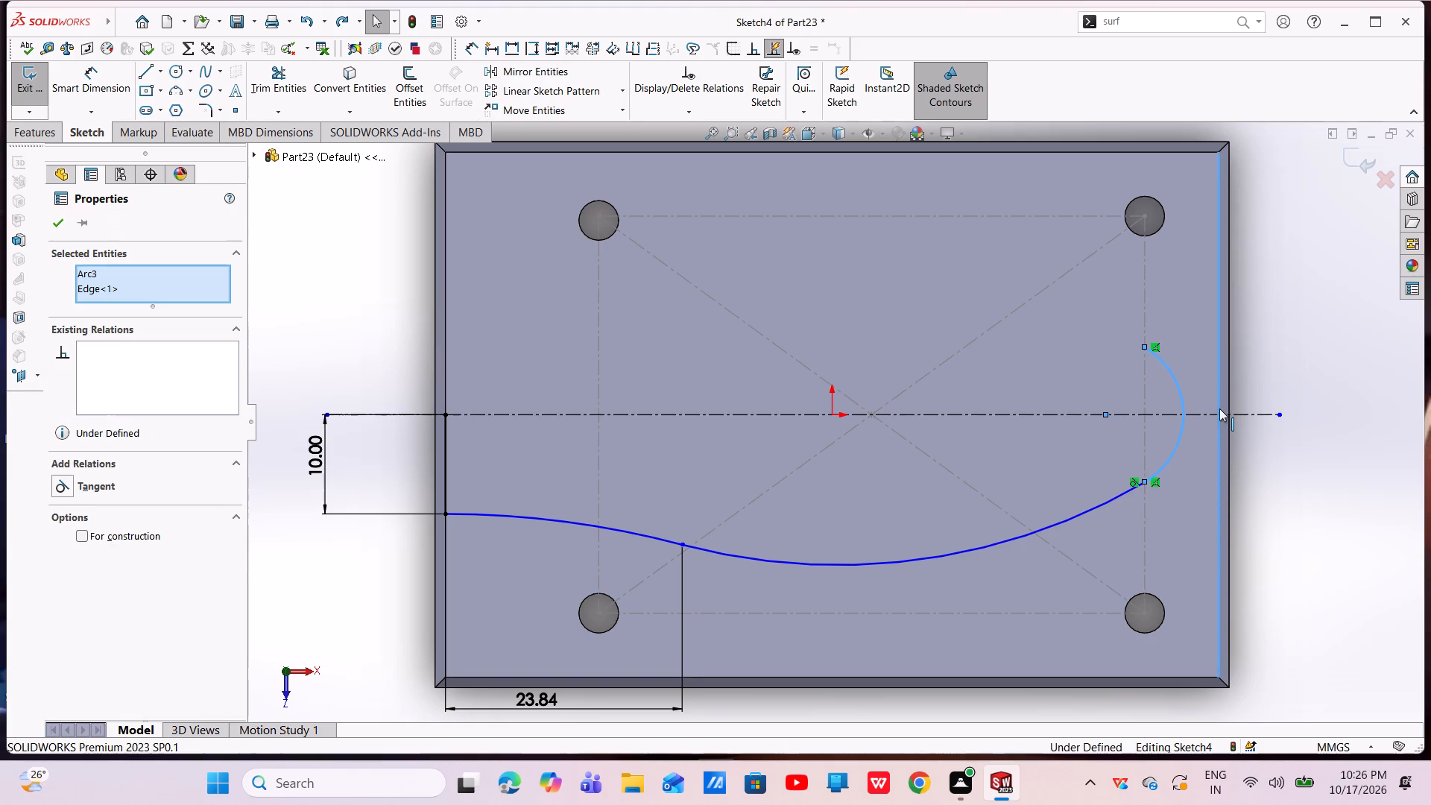
pyautogui.click(101, 486)
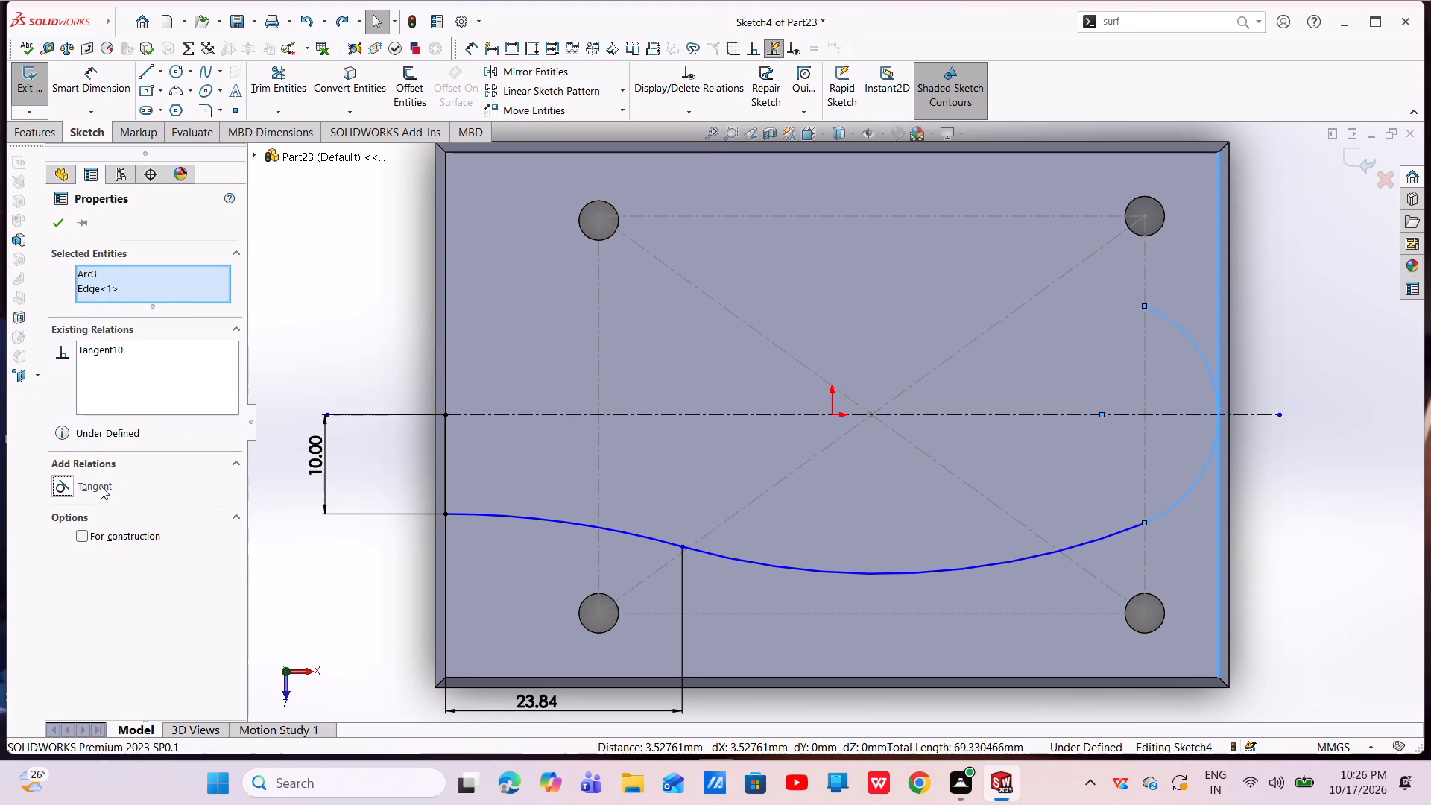
pyautogui.press('Escape')
pyautogui.press('Escape')
# Set the horizontal dimension between the first arc's endpoints to 20 mm.
pyautogui.scroll(2, 533, 620)
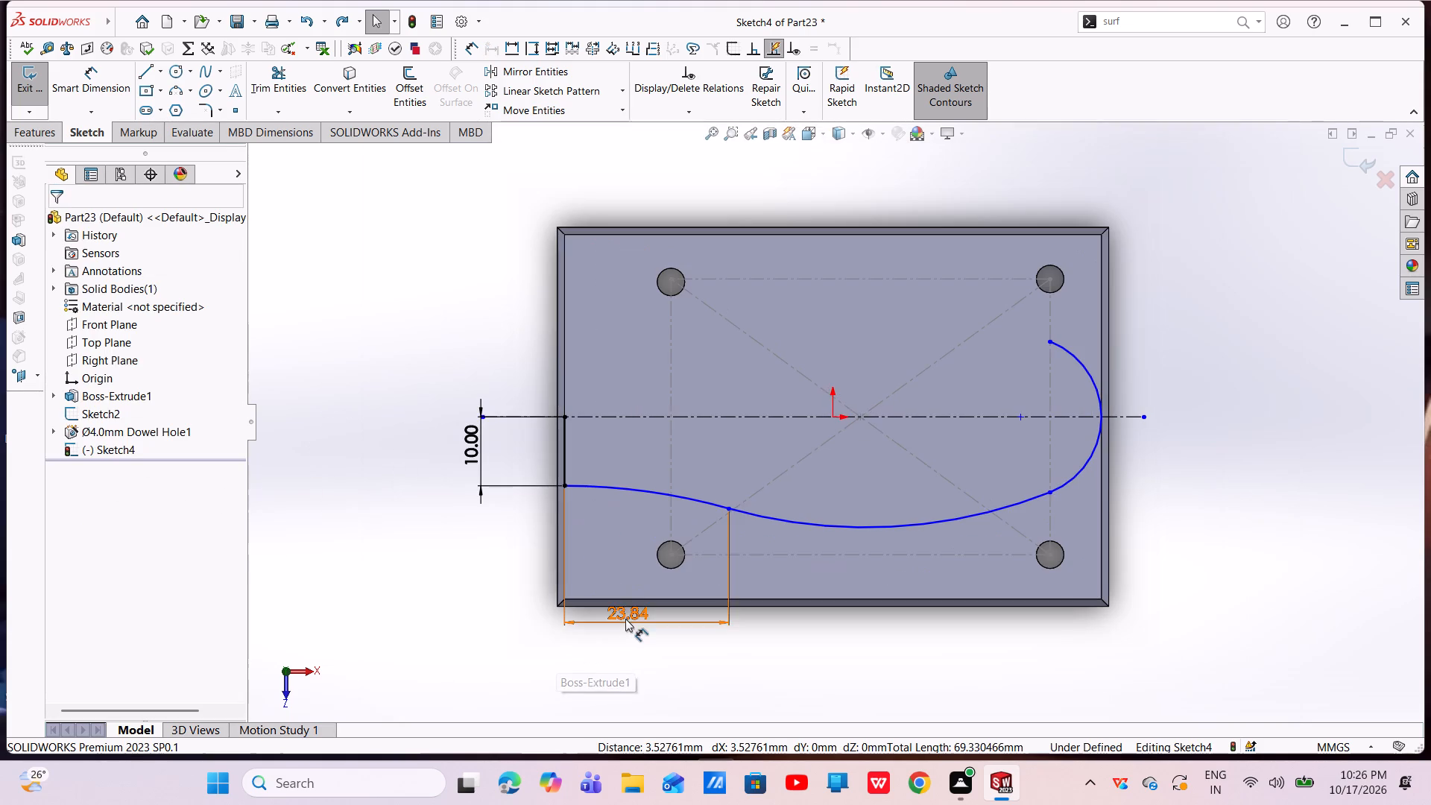
pyautogui.doubleClick(625, 619)
pyautogui.press('BackSpace')
pyautogui.write('20')
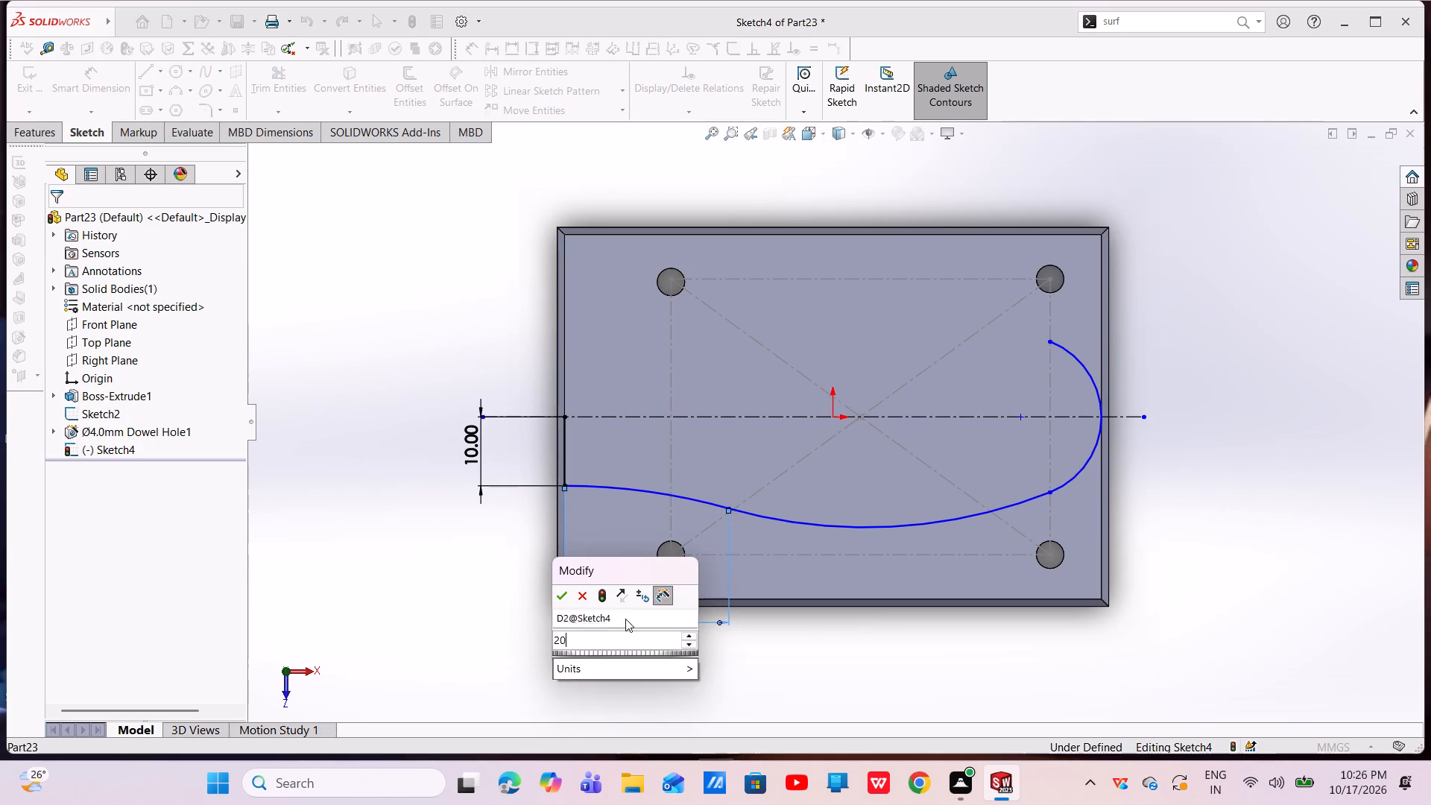
pyautogui.press('Return')
pyautogui.press('Escape')
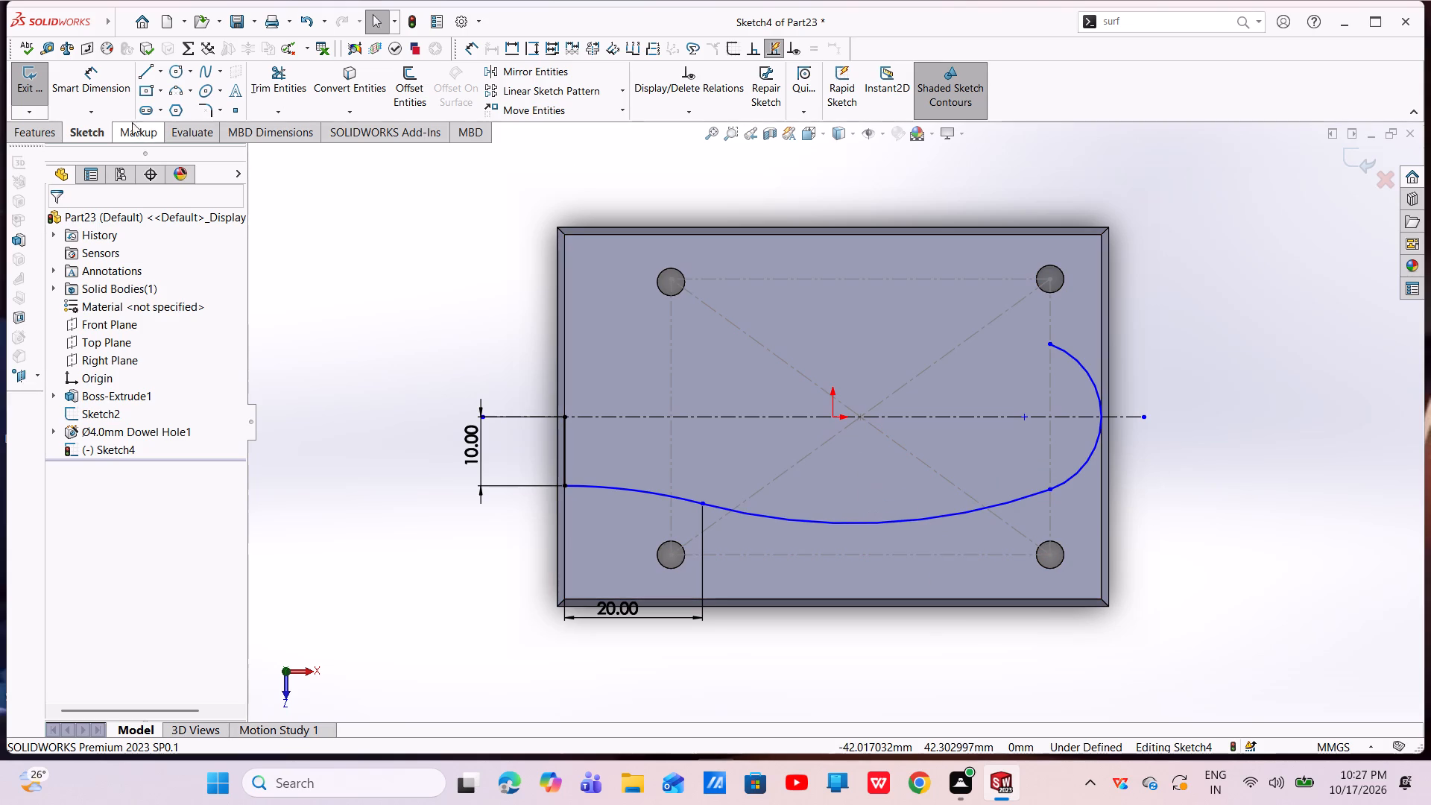
# Dimension the long middle arc of the profile with a radius of 75 mm.
pyautogui.click(119, 84)
pyautogui.click(836, 522)
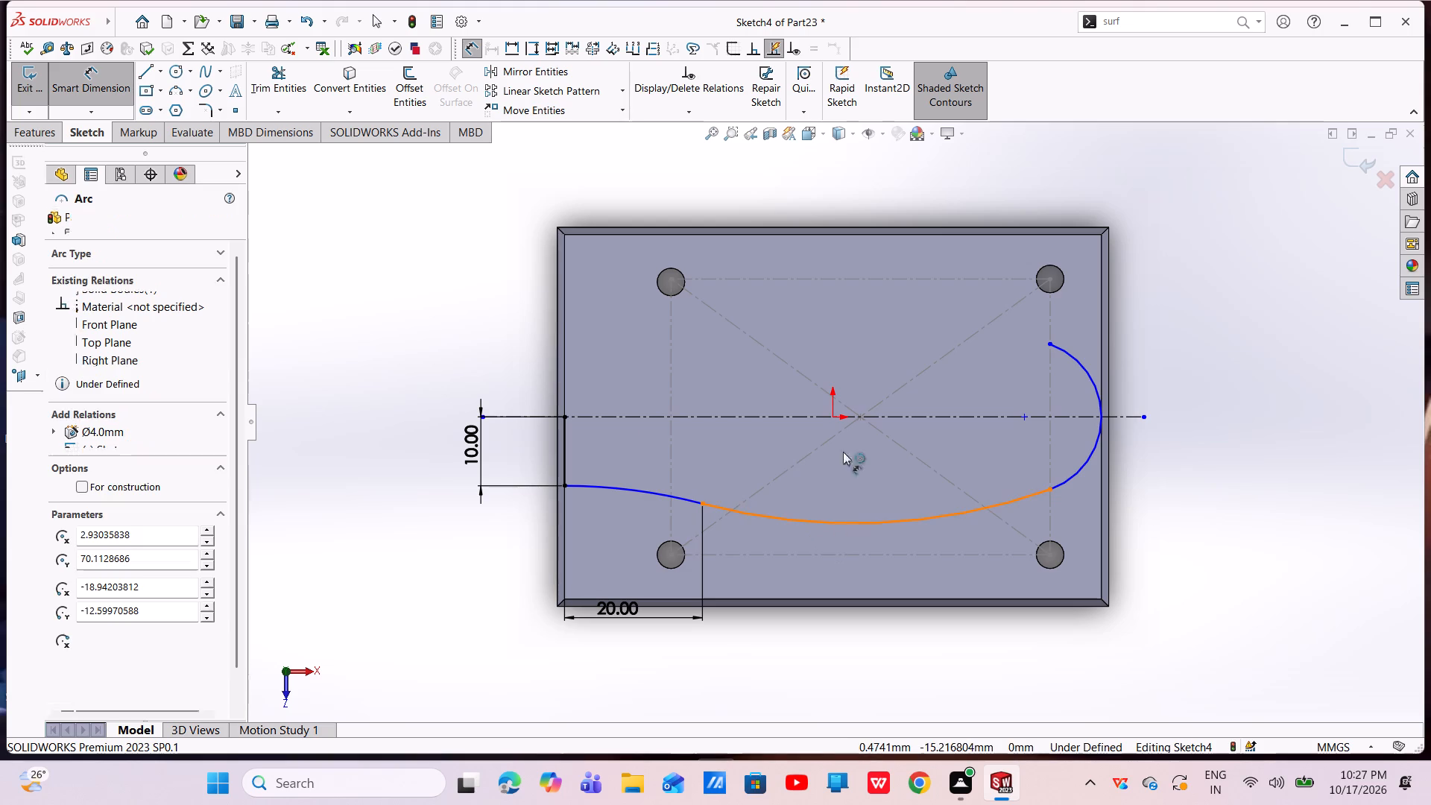
pyautogui.click(864, 475)
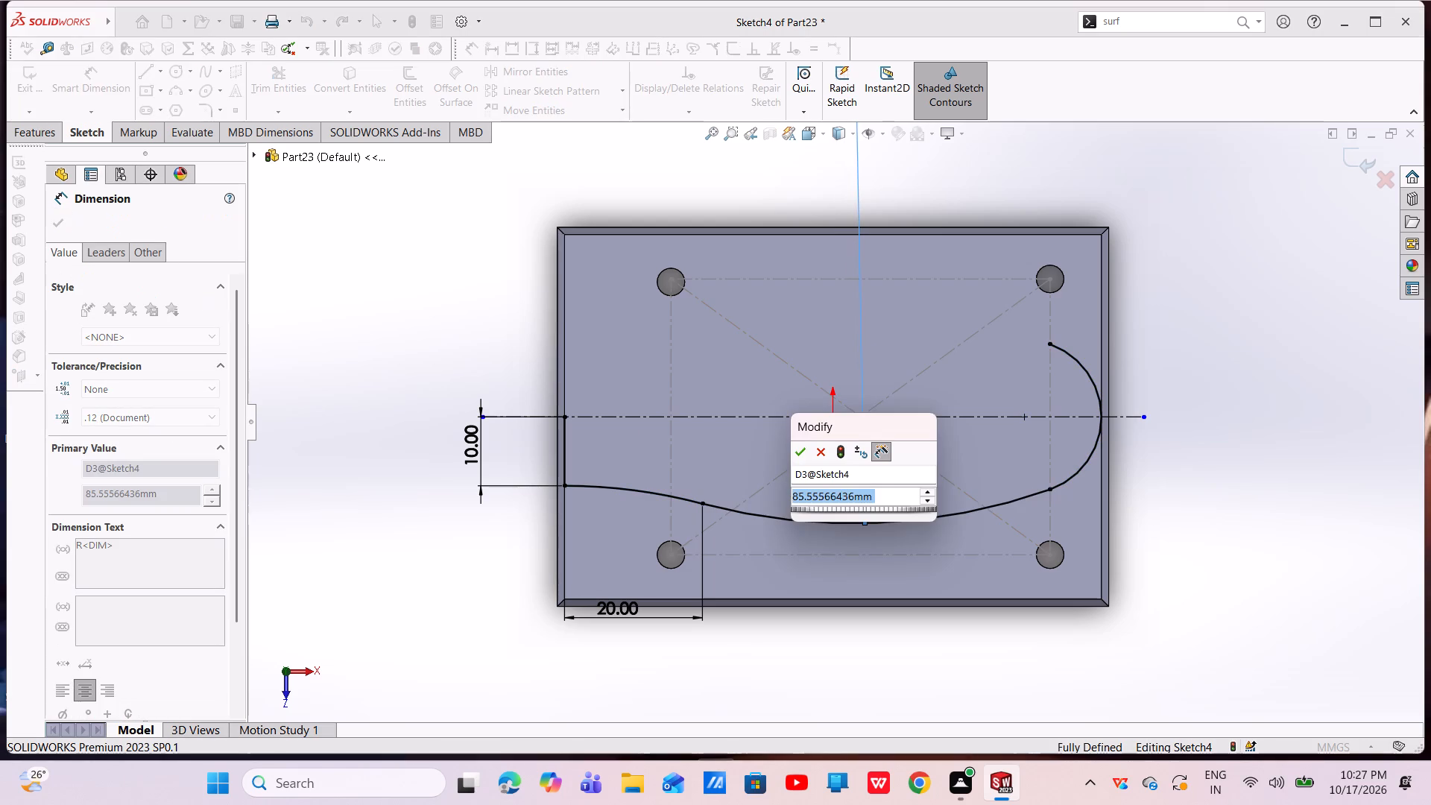
pyautogui.press('BackSpace')
pyautogui.write('75')
pyautogui.press('Return')
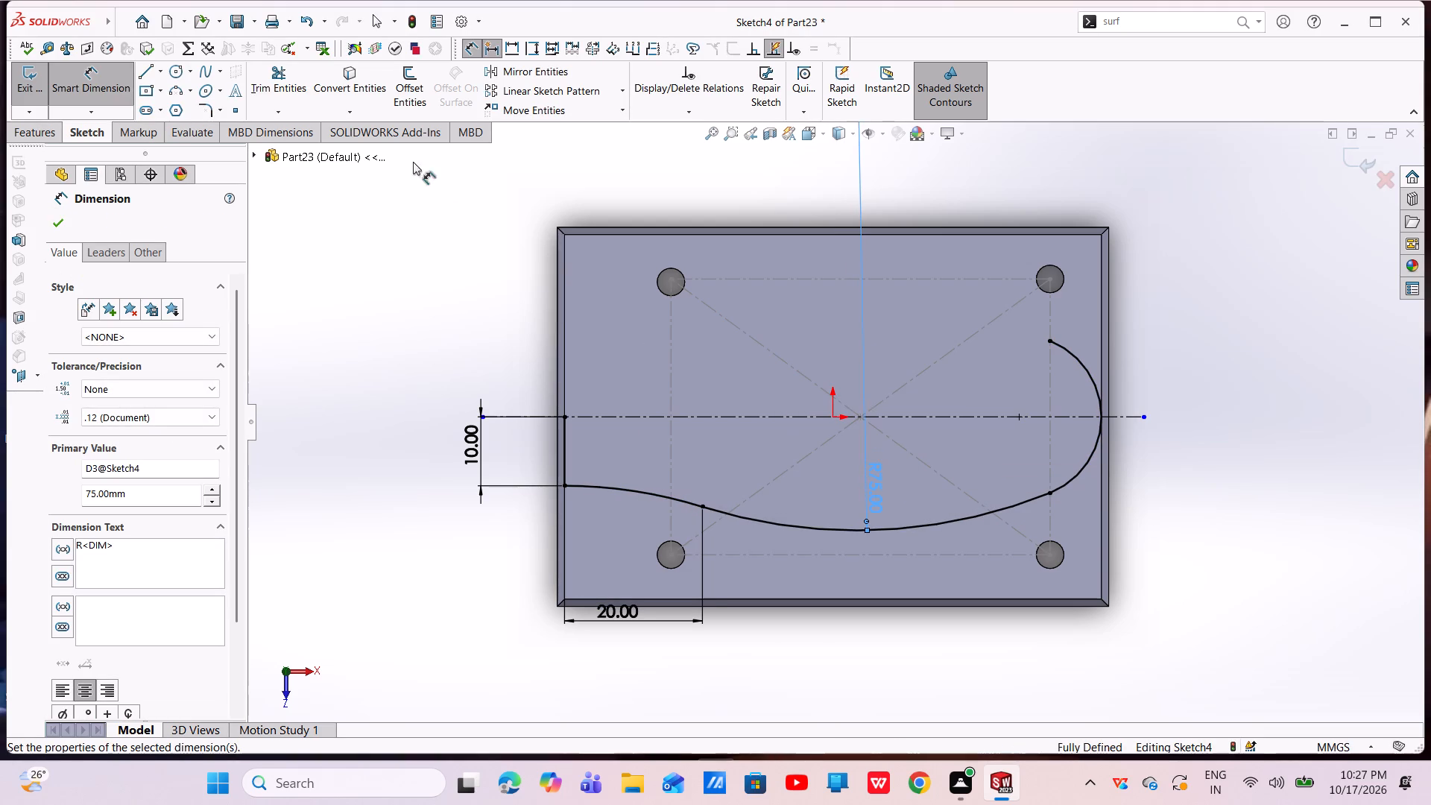
pyautogui.click(55, 223)
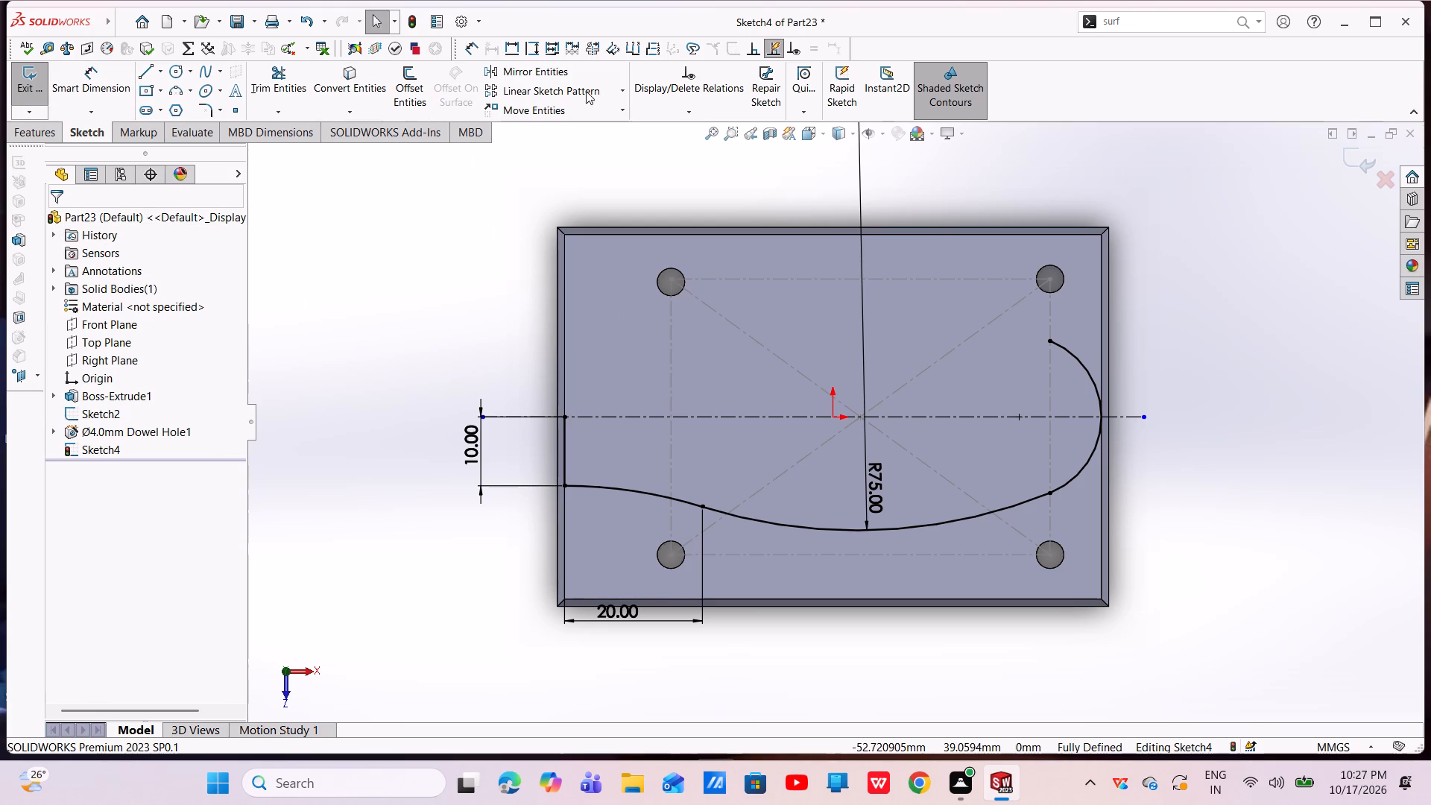
# Mirror the middle arc, the first arc and the short vertical end line about the horizontal centerline, keeping the originals.
pyautogui.click(557, 69)
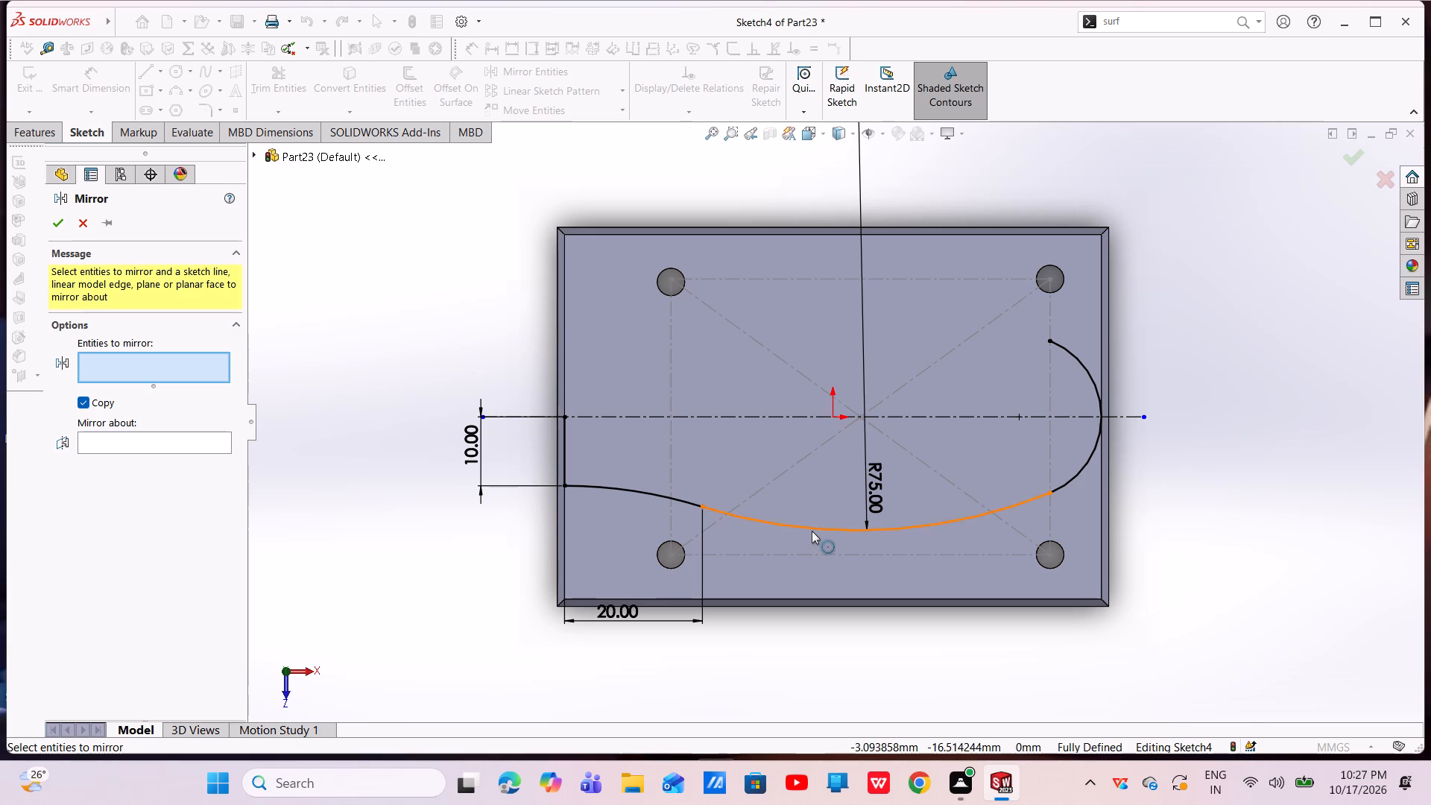
pyautogui.click(812, 531)
pyautogui.click(637, 489)
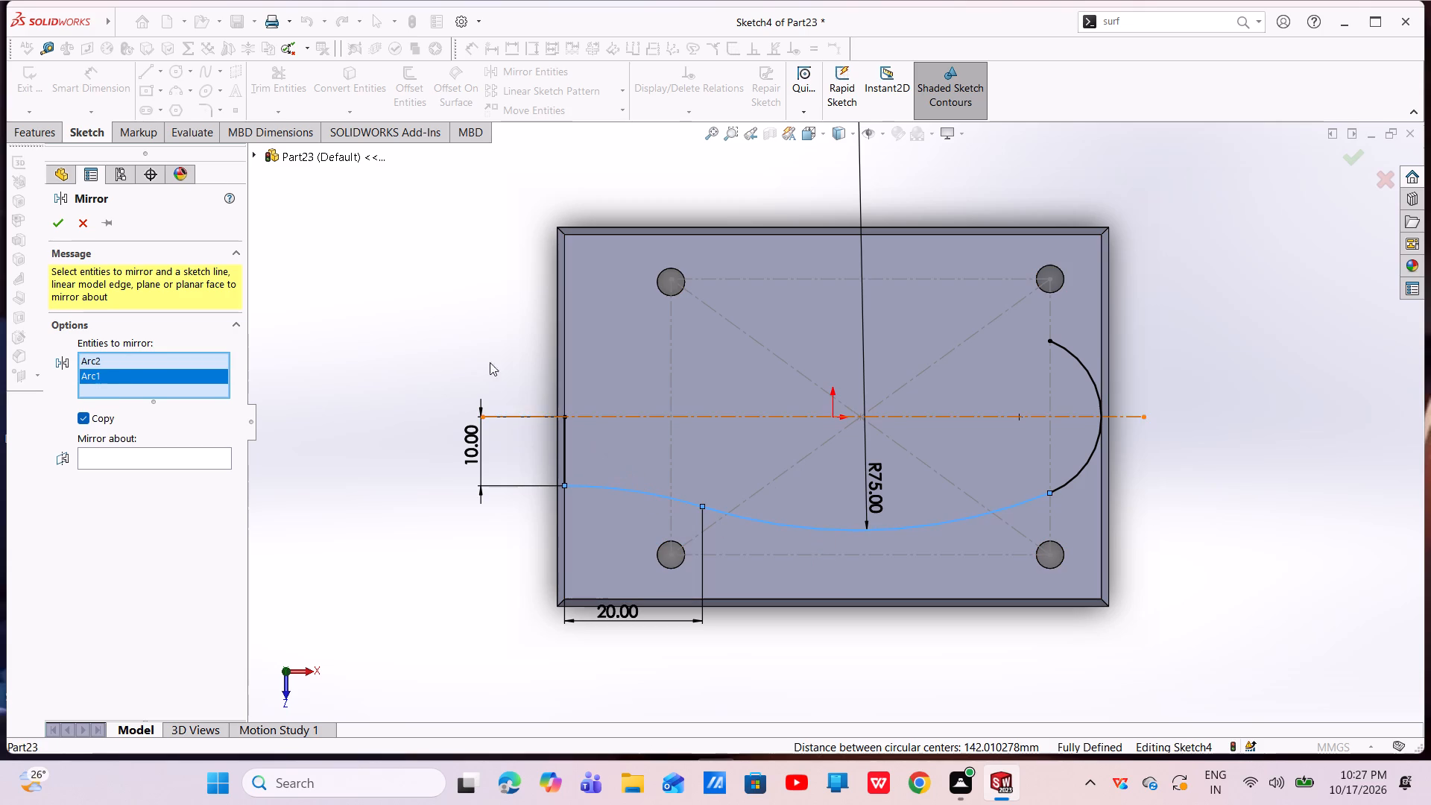
pyautogui.click(199, 455)
pyautogui.click(638, 415)
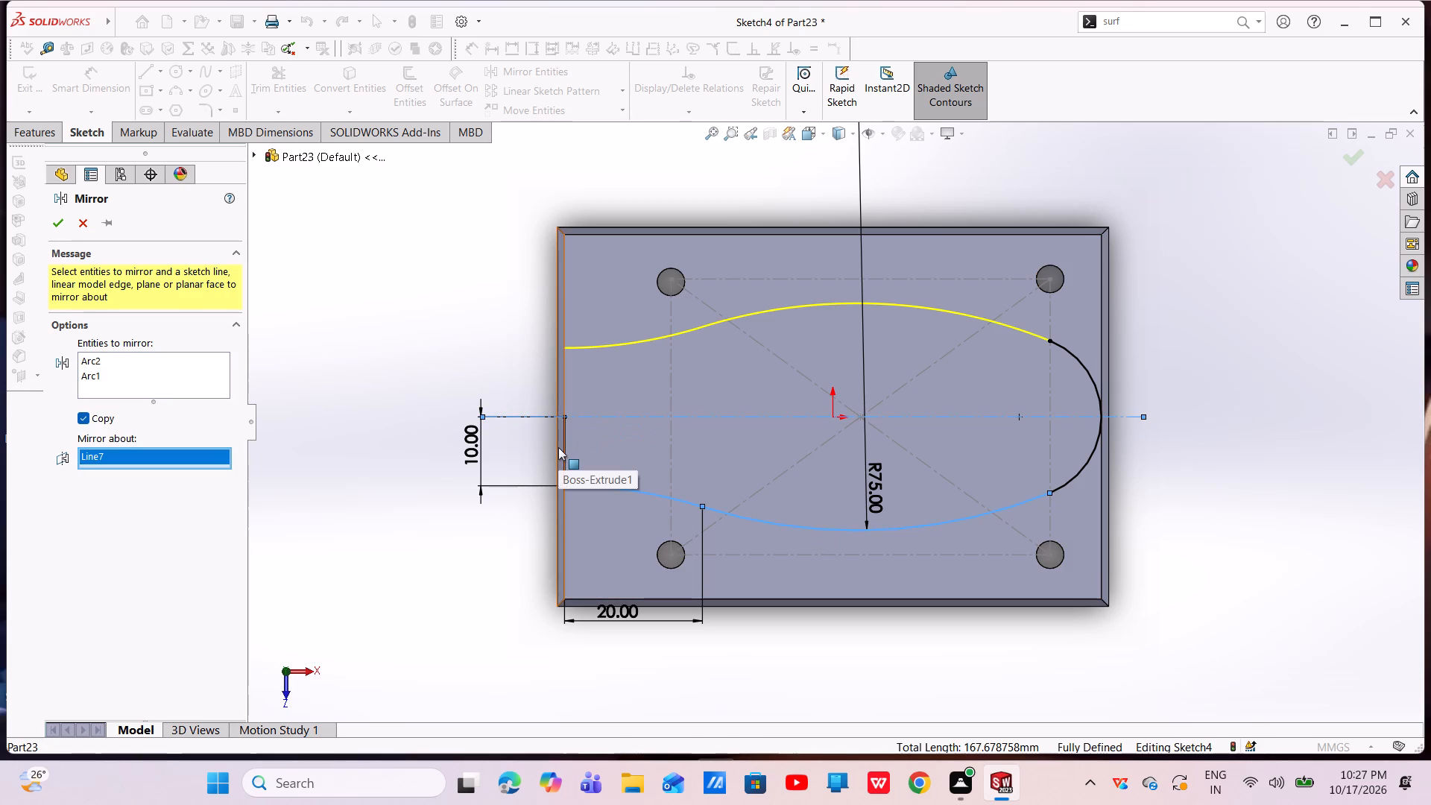
pyautogui.click(218, 368)
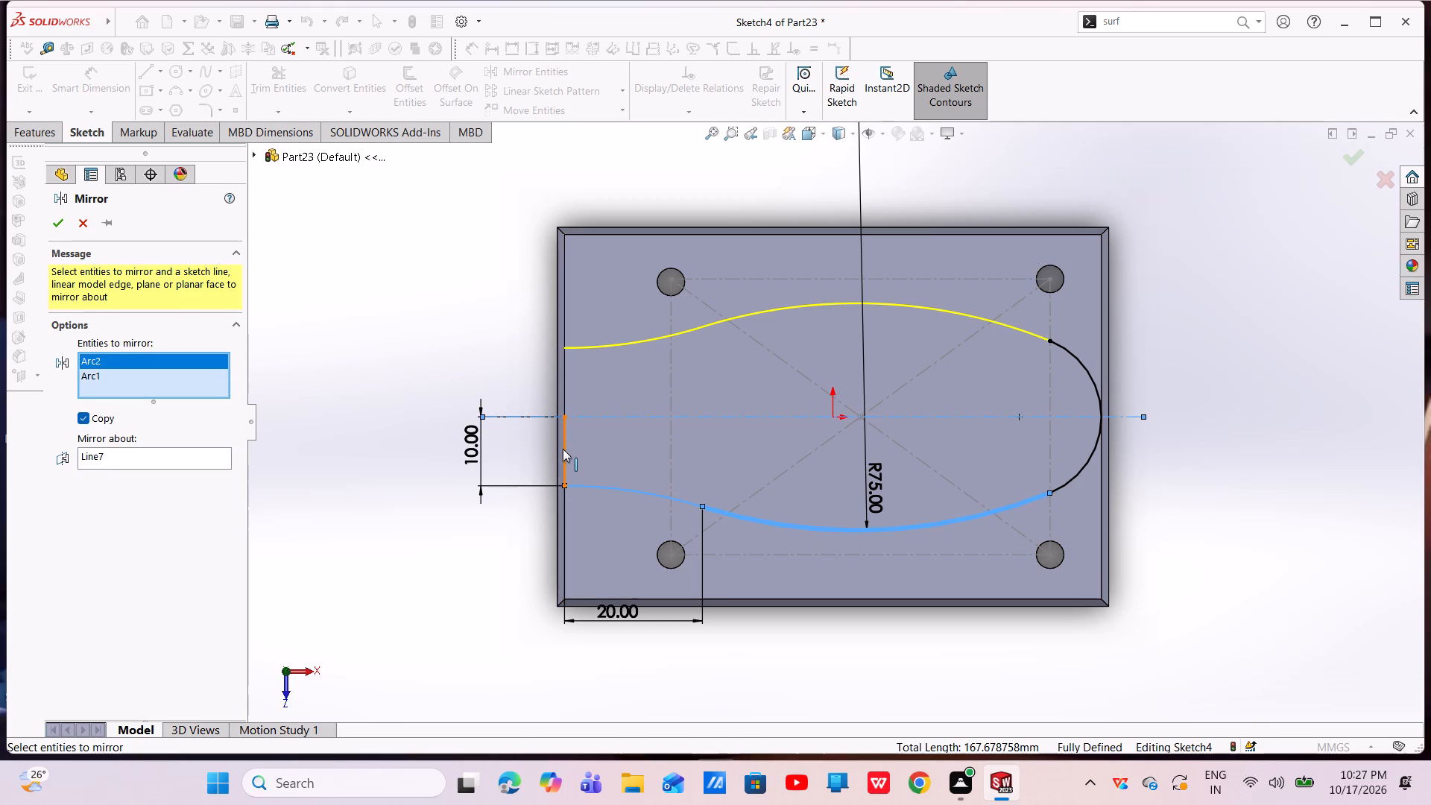
pyautogui.click(566, 451)
pyautogui.click(62, 225)
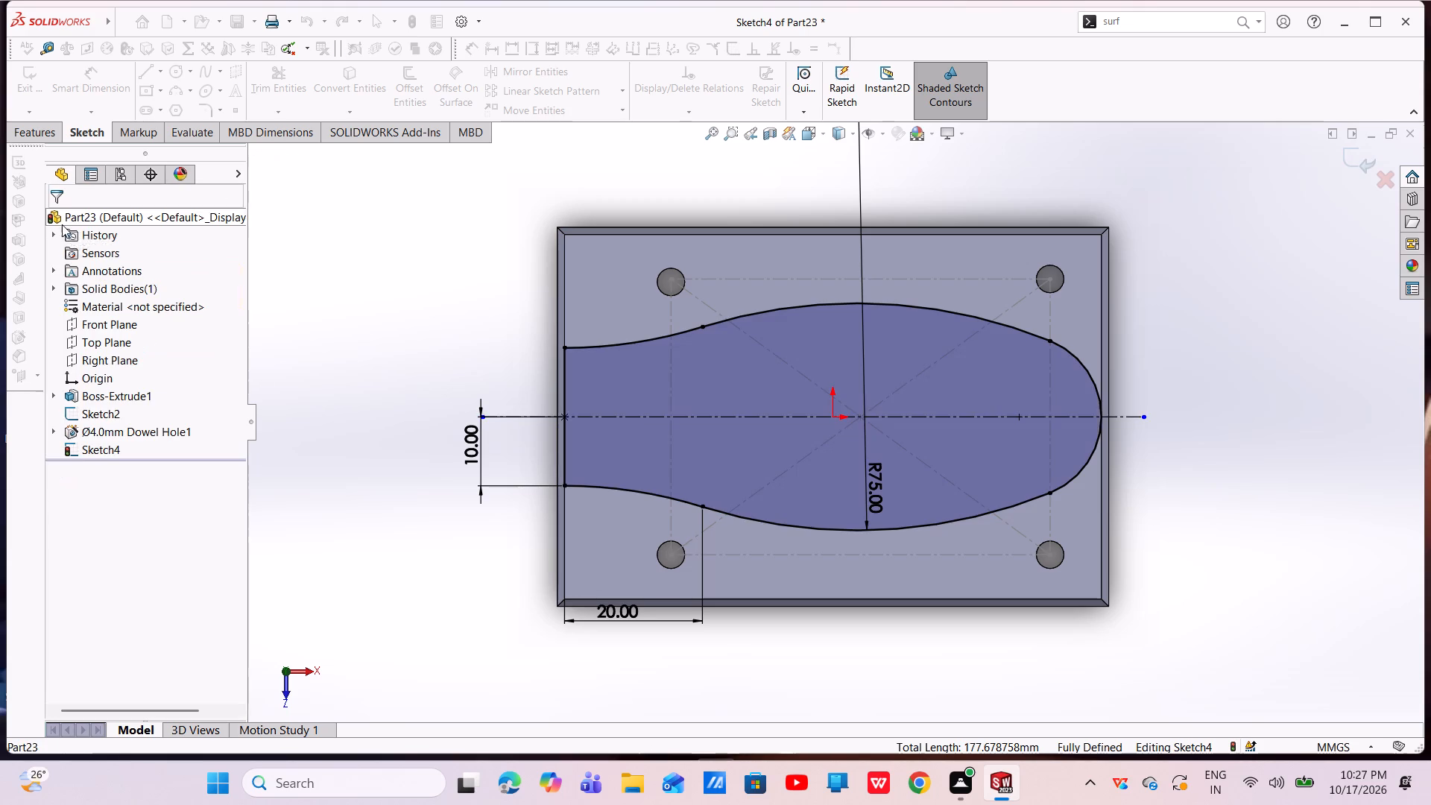
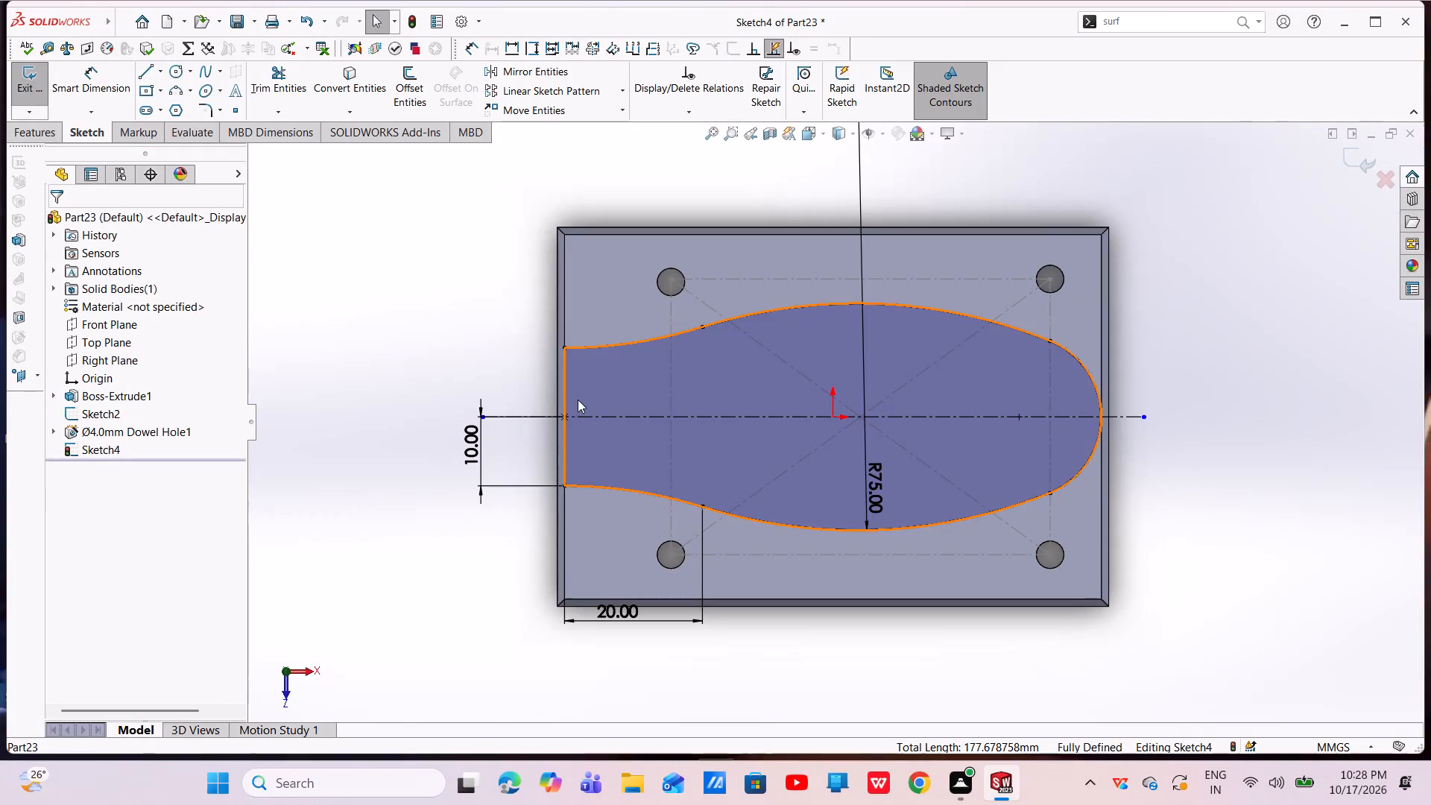
# Delete the short vertical line closing the narrow end of the mirrored profile.
pyautogui.click(563, 380)
pyautogui.rightClick(563, 379)
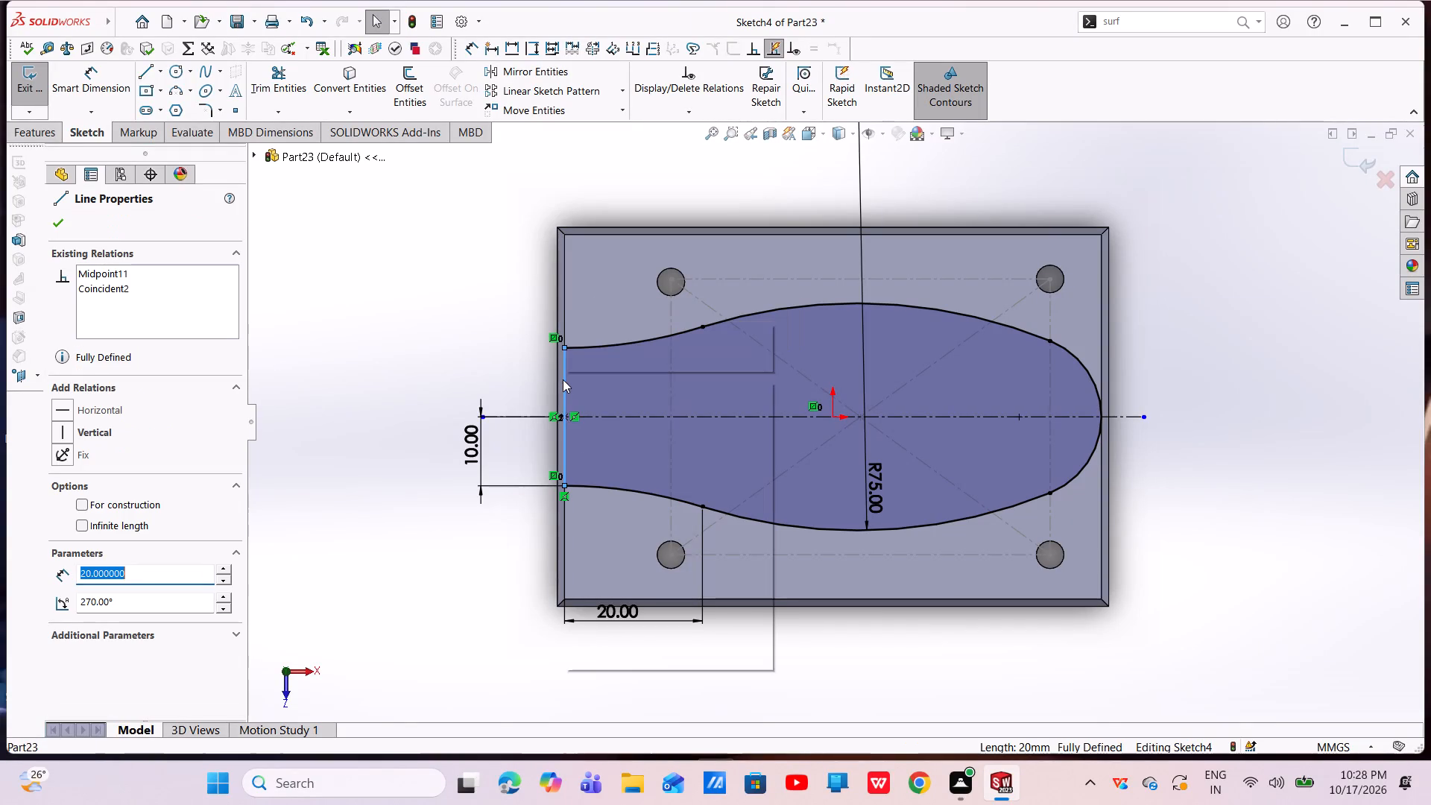
pyautogui.click(602, 604)
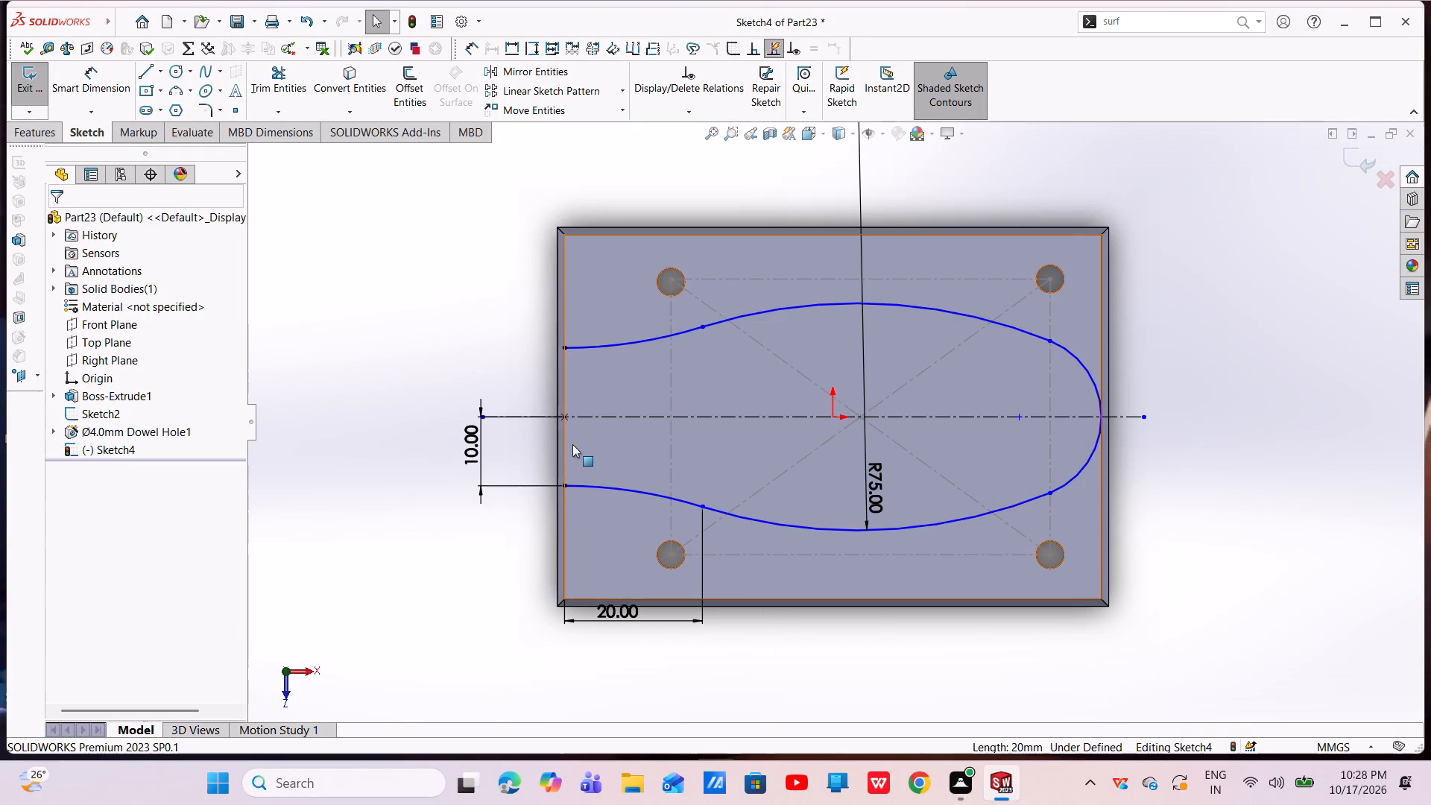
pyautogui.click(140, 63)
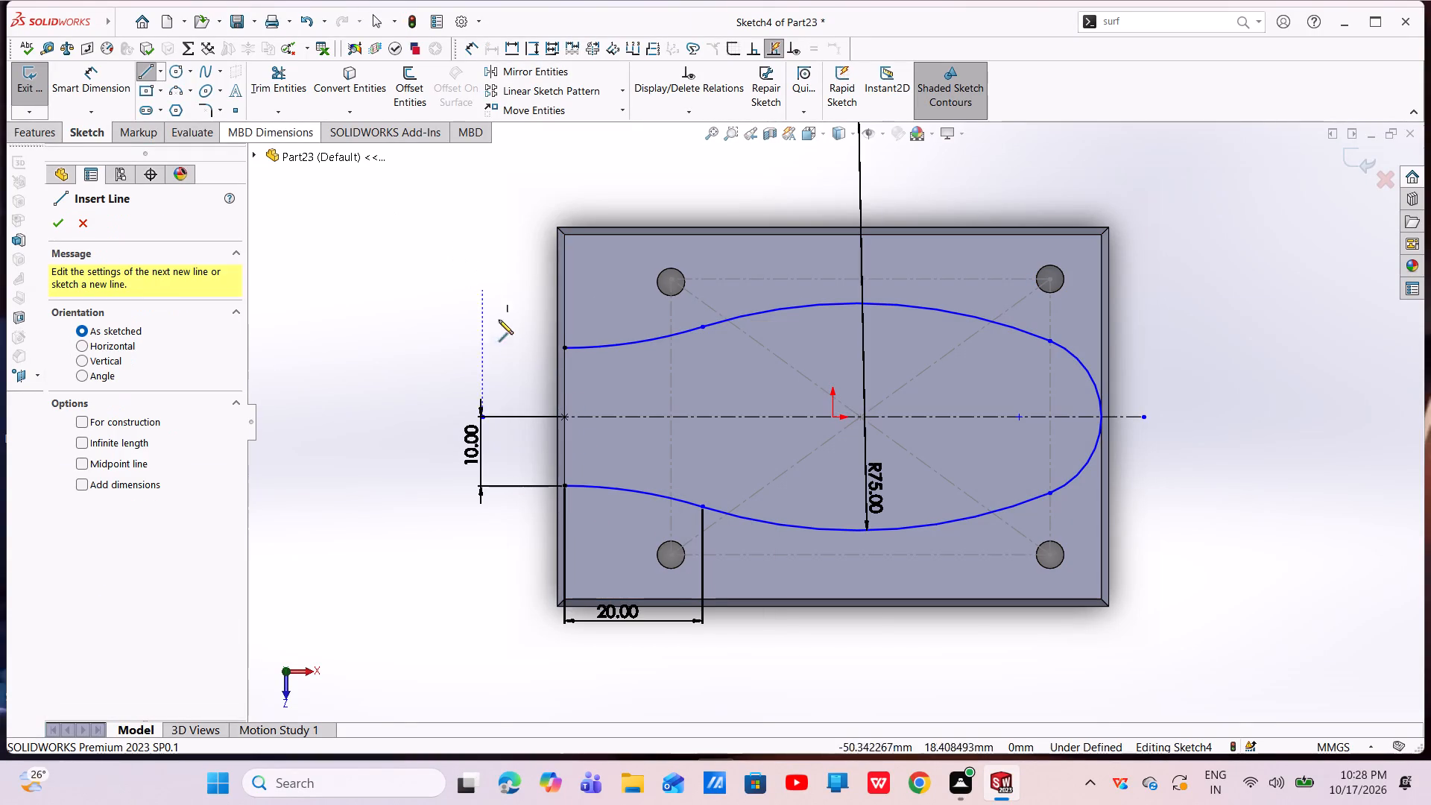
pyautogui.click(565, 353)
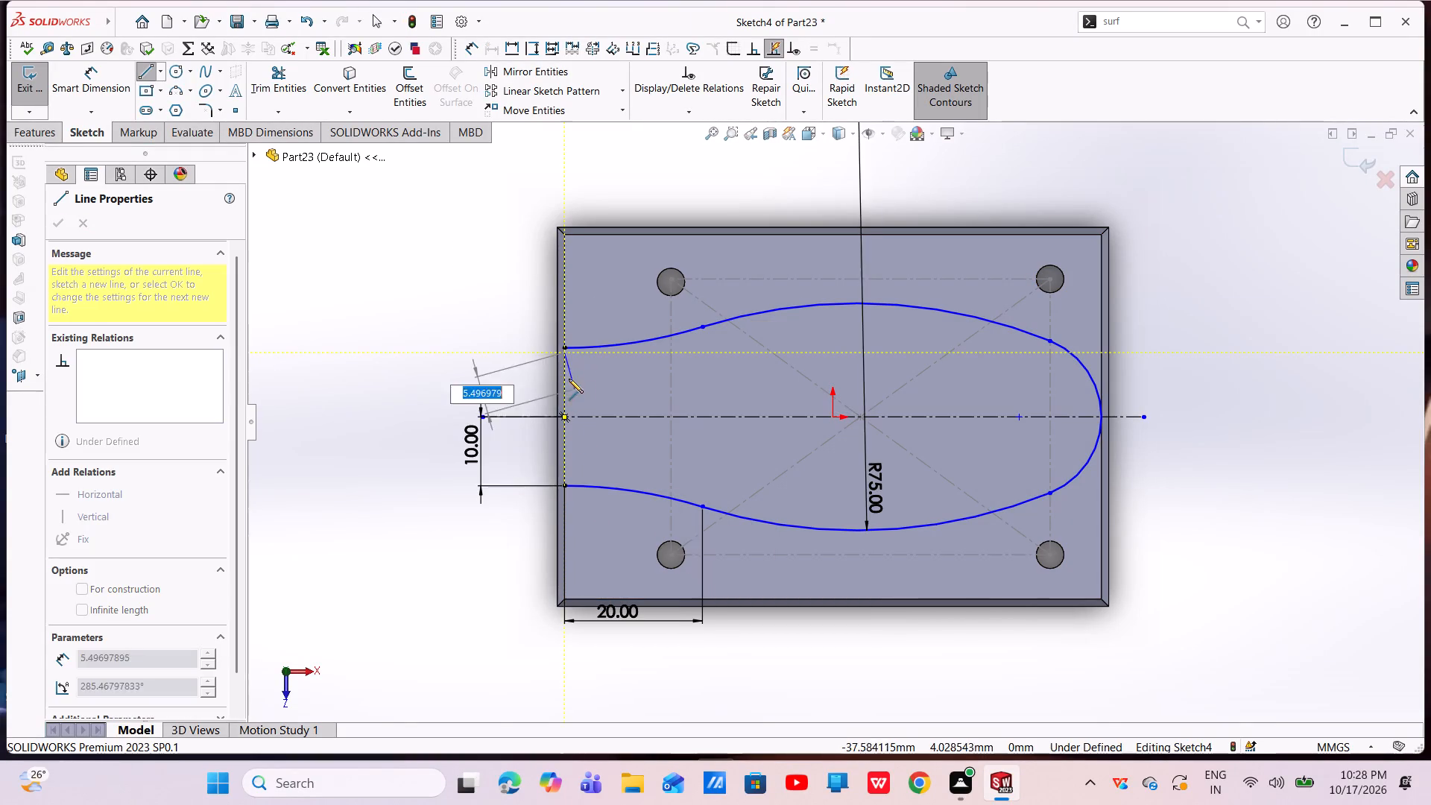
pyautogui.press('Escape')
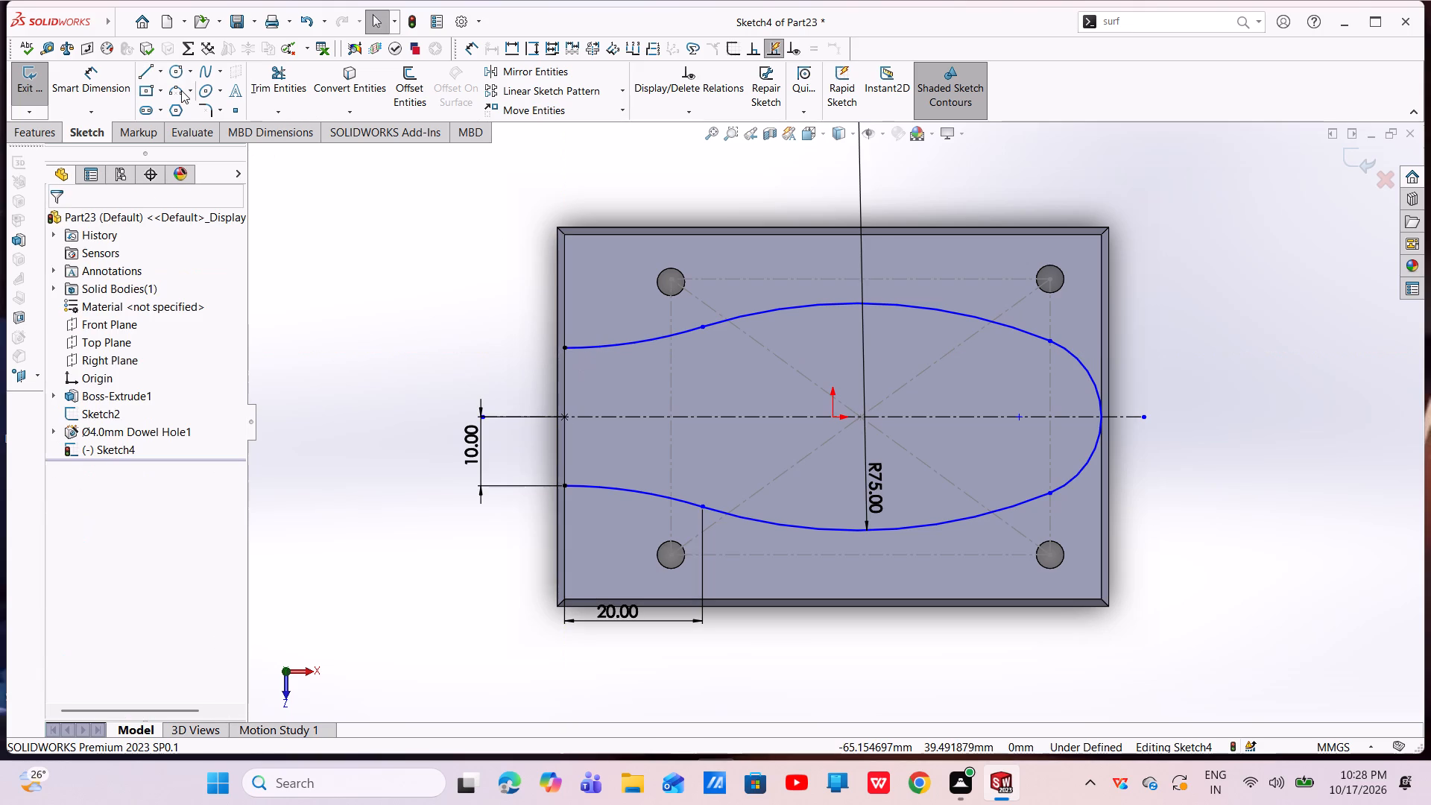
# Draw a 20 mm vertical line joining the two arc endpoints to close the profile's narrow end.
pyautogui.click(149, 72)
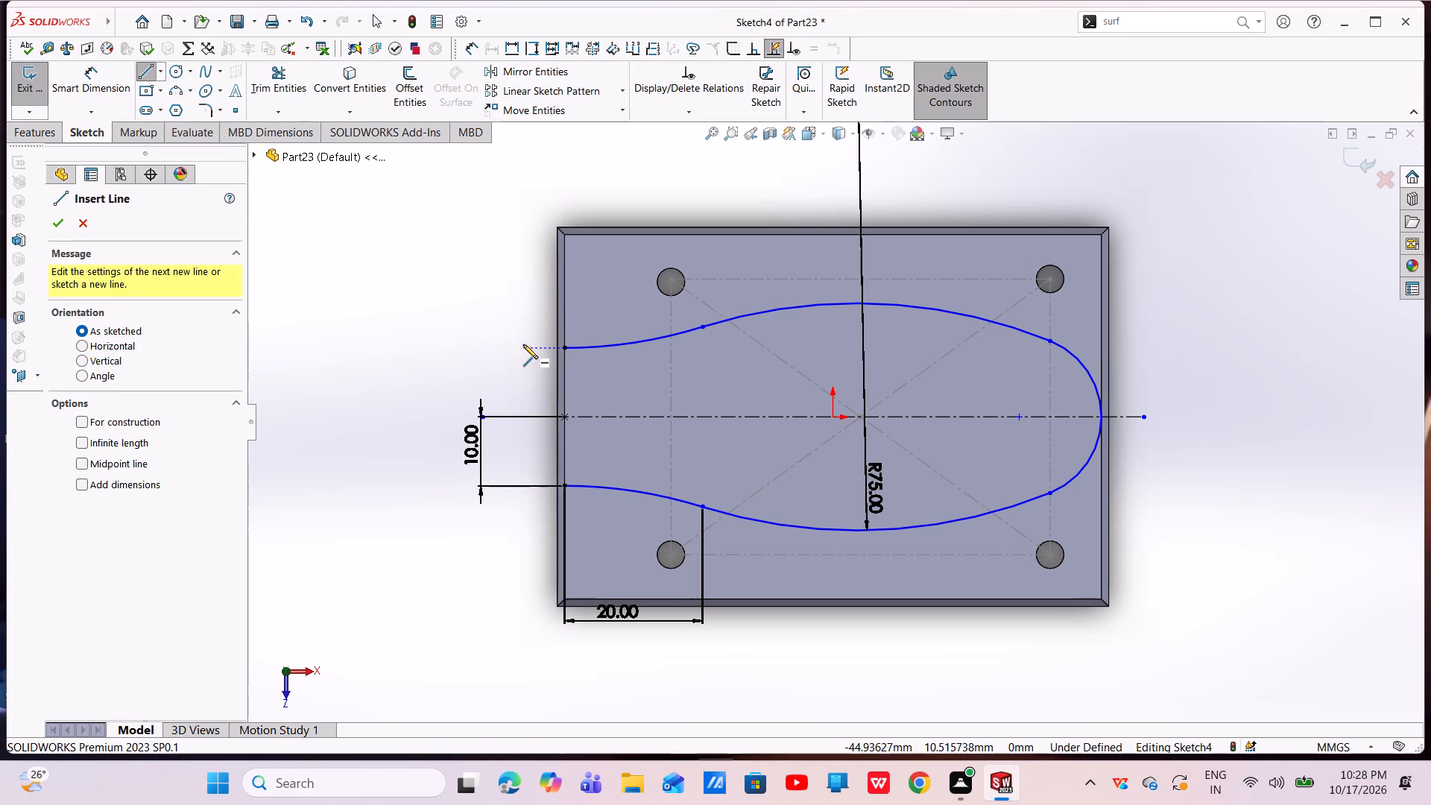
pyautogui.click(563, 349)
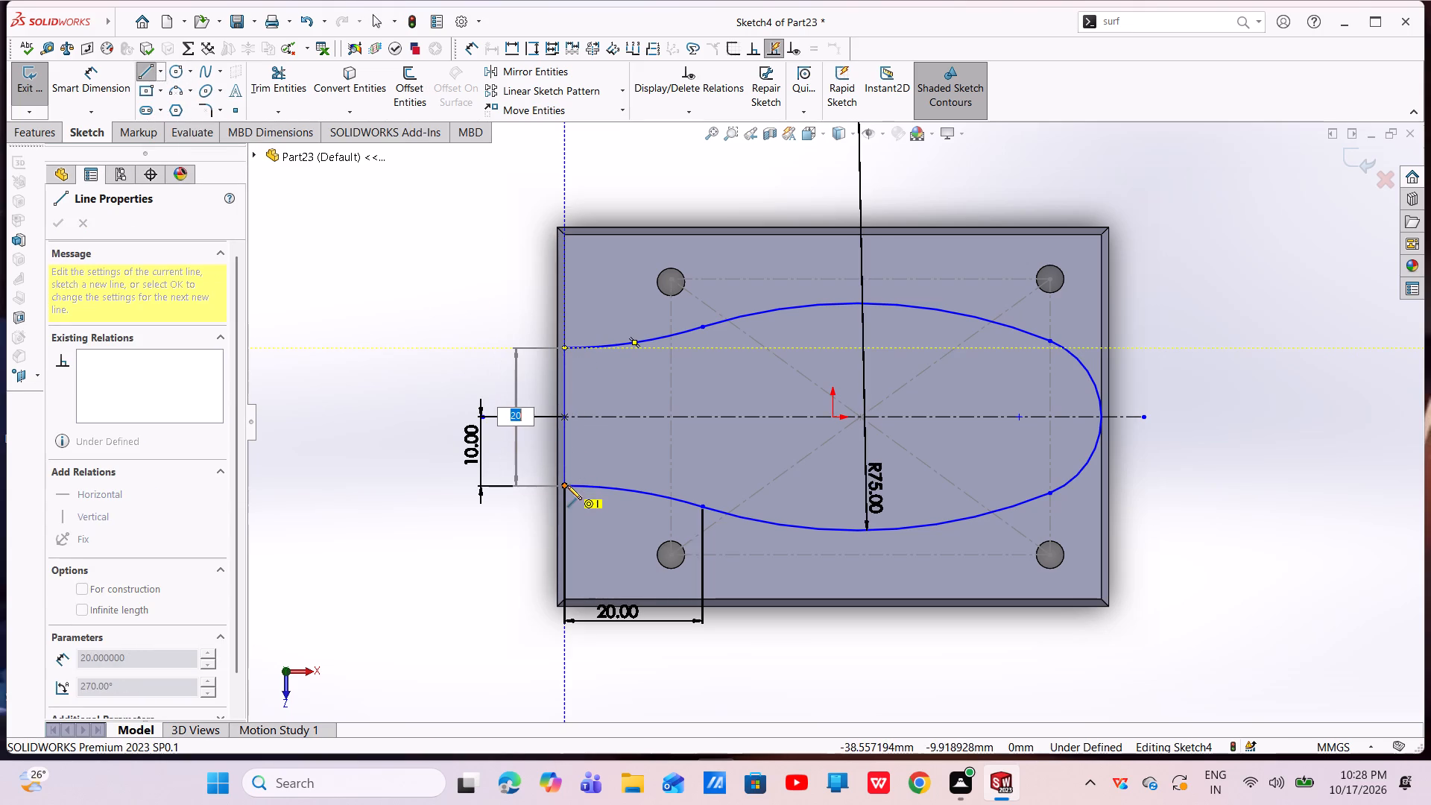
pyautogui.click(567, 485)
pyautogui.press('Escape')
pyautogui.press('Escape')
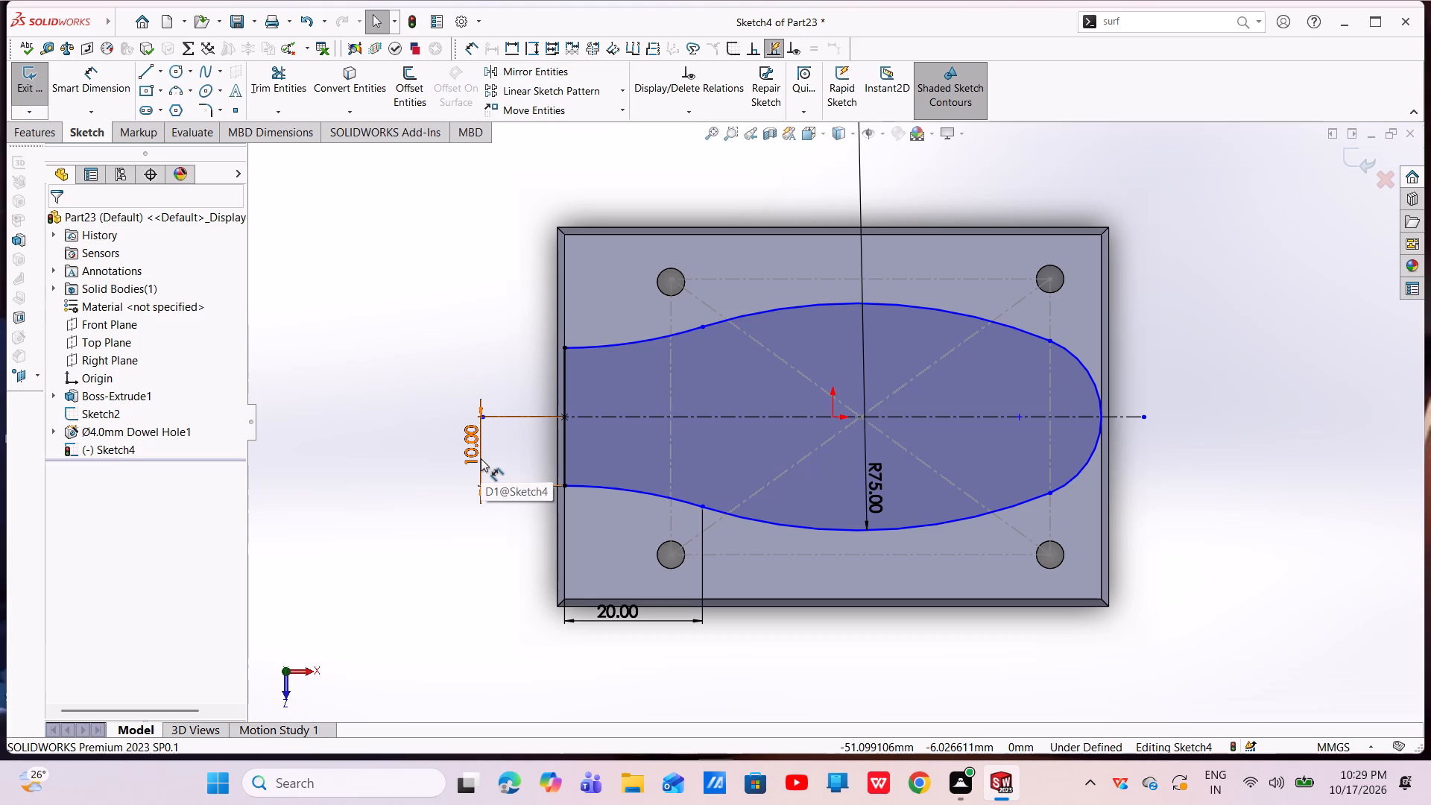
# Extrude the closed profile as a blind 25 mm boss merged with the base plate.
pyautogui.click(31, 138)
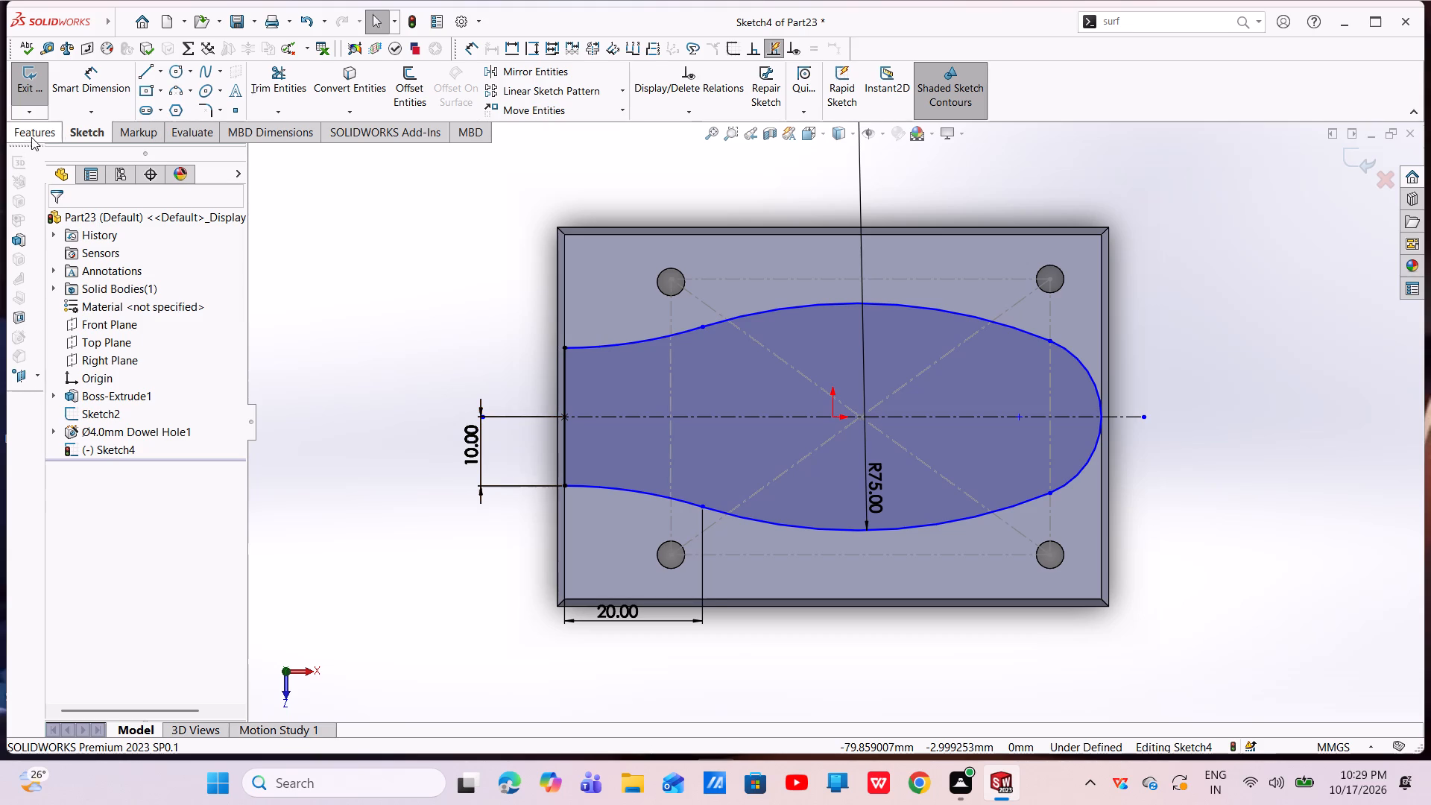
pyautogui.click(31, 100)
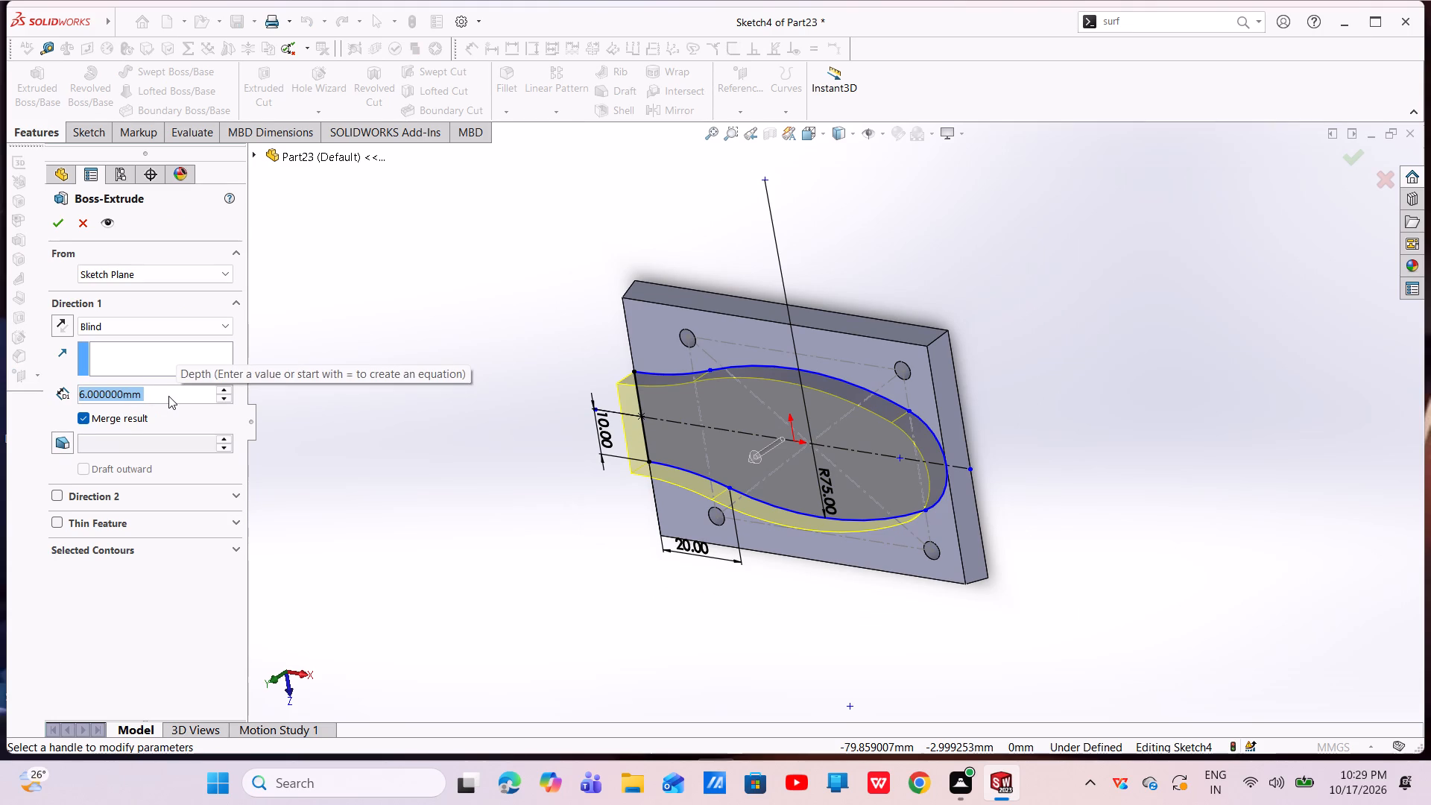
pyautogui.press('BackSpace')
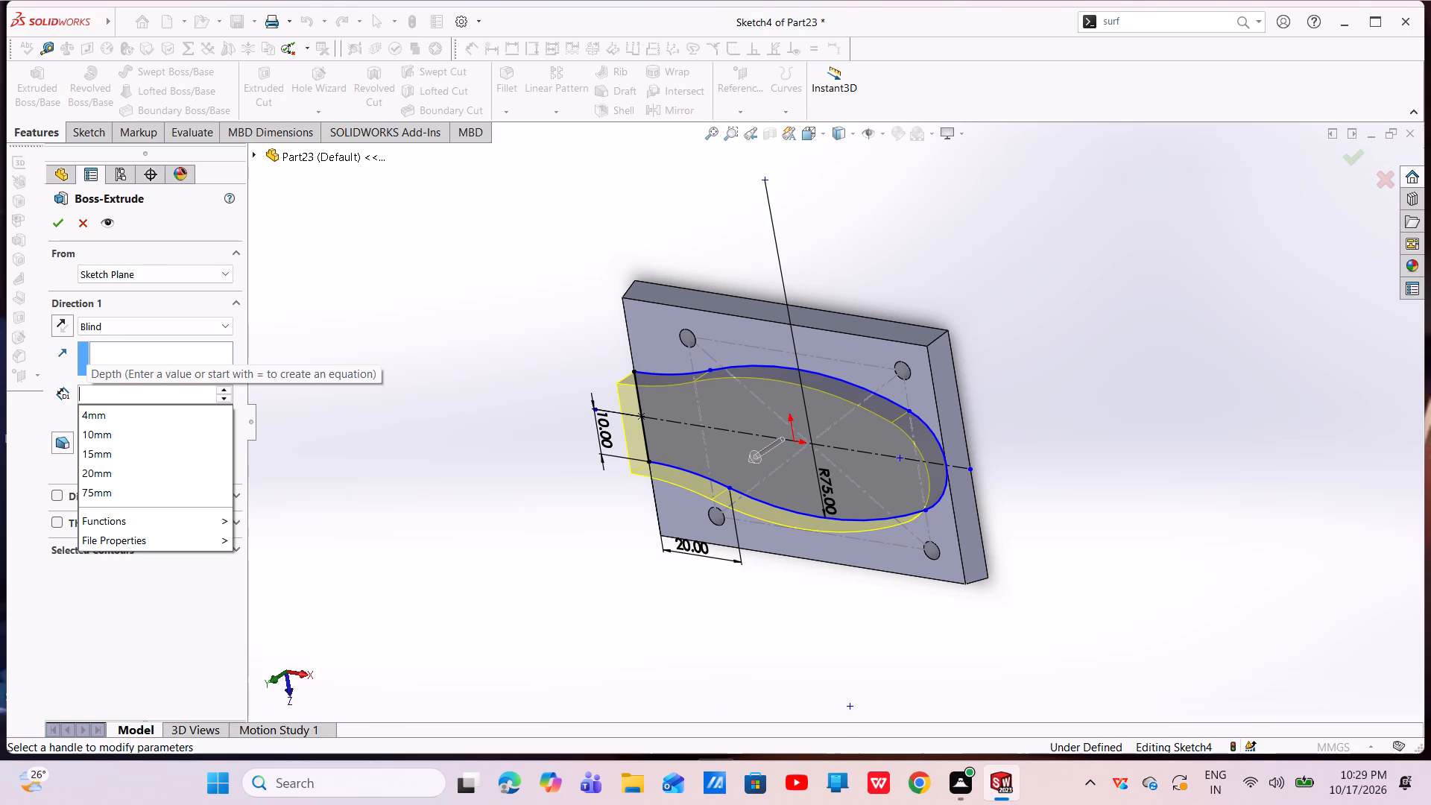
pyautogui.write('25')
pyautogui.press('Return')
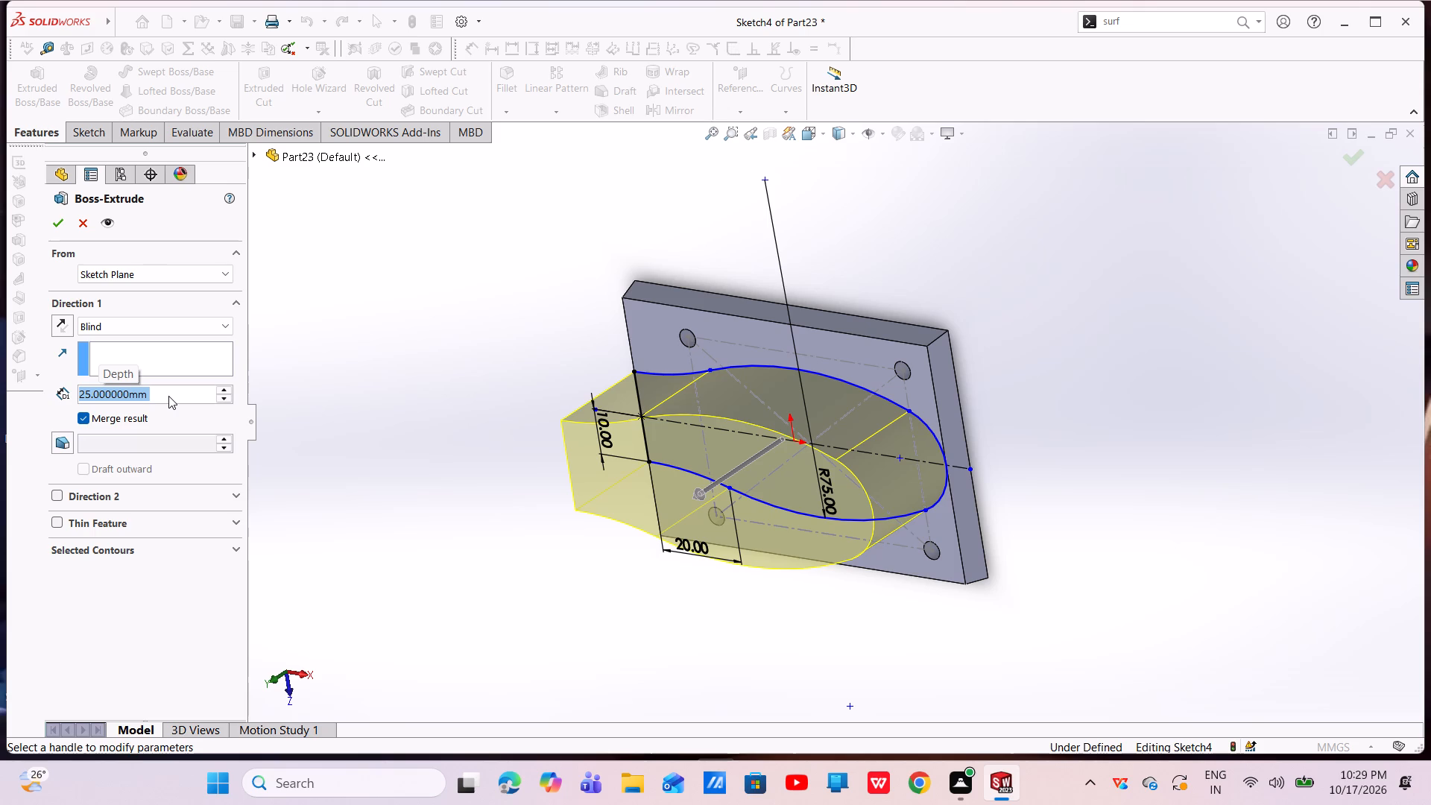
pyautogui.click(51, 226)
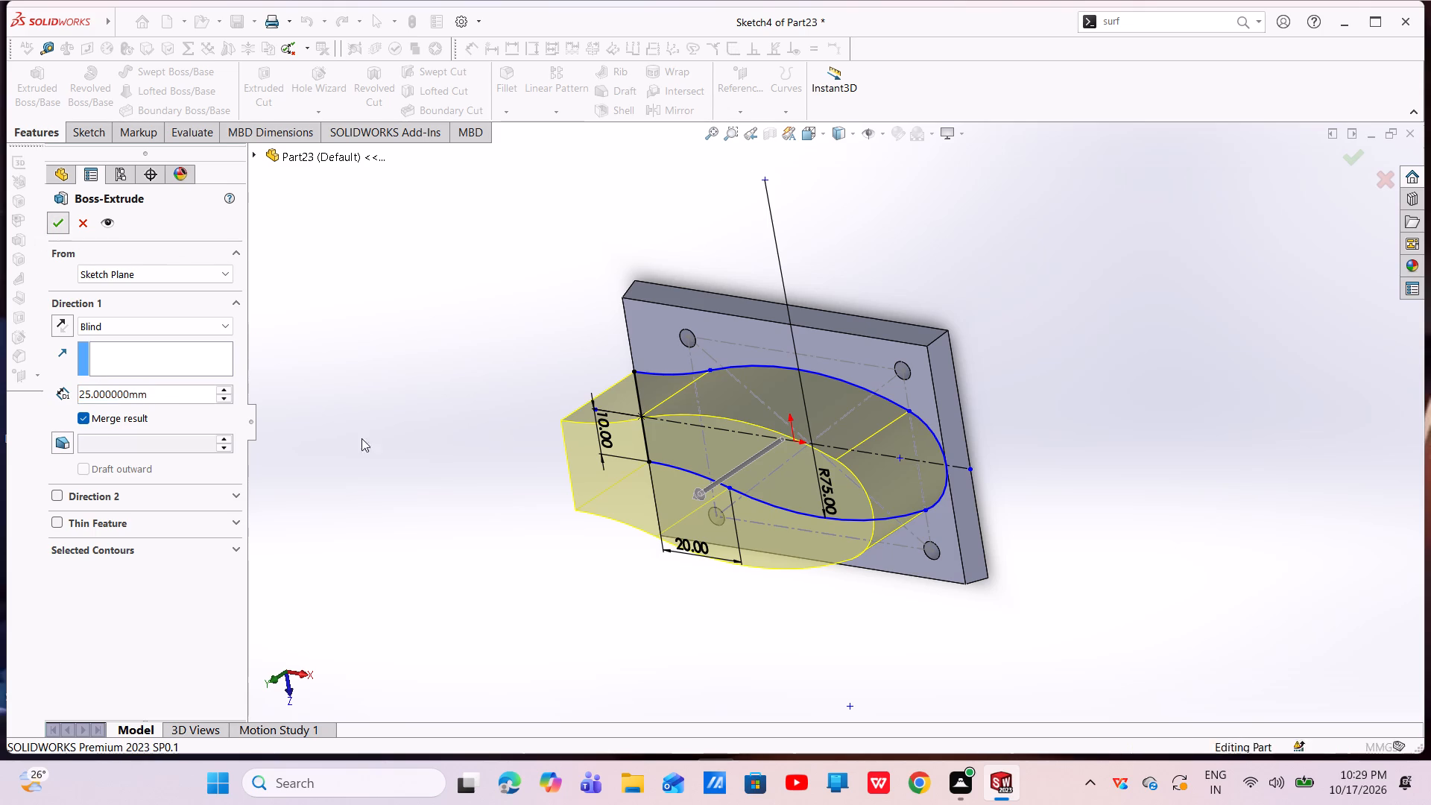
# Change the scene background to Plain White.
pyautogui.moveTo(543, 494); pyautogui.dragTo(792, 352, button='middle')
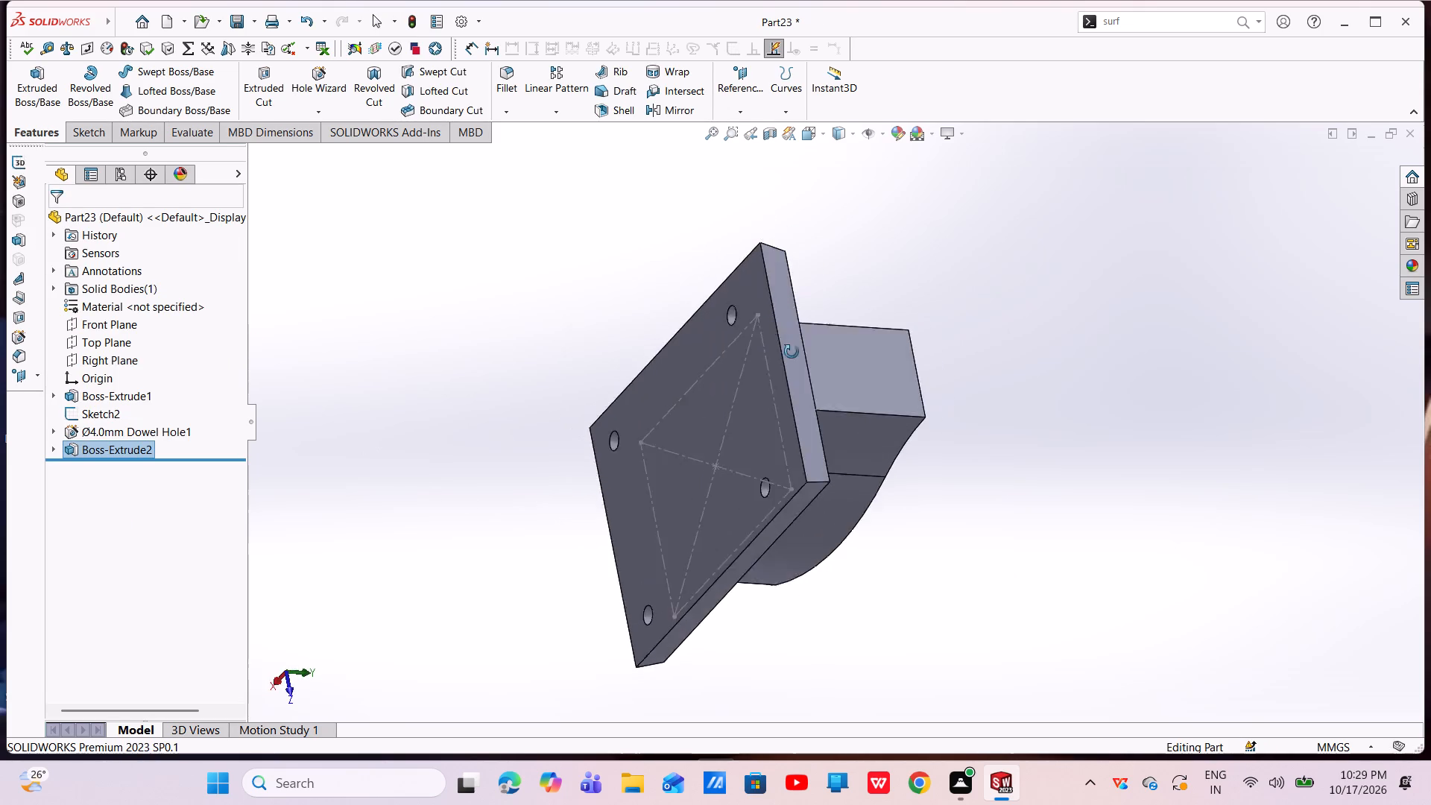
pyautogui.moveTo(792, 352); pyautogui.dragTo(748, 402, button='middle')
pyautogui.scroll(-1, 748, 402)
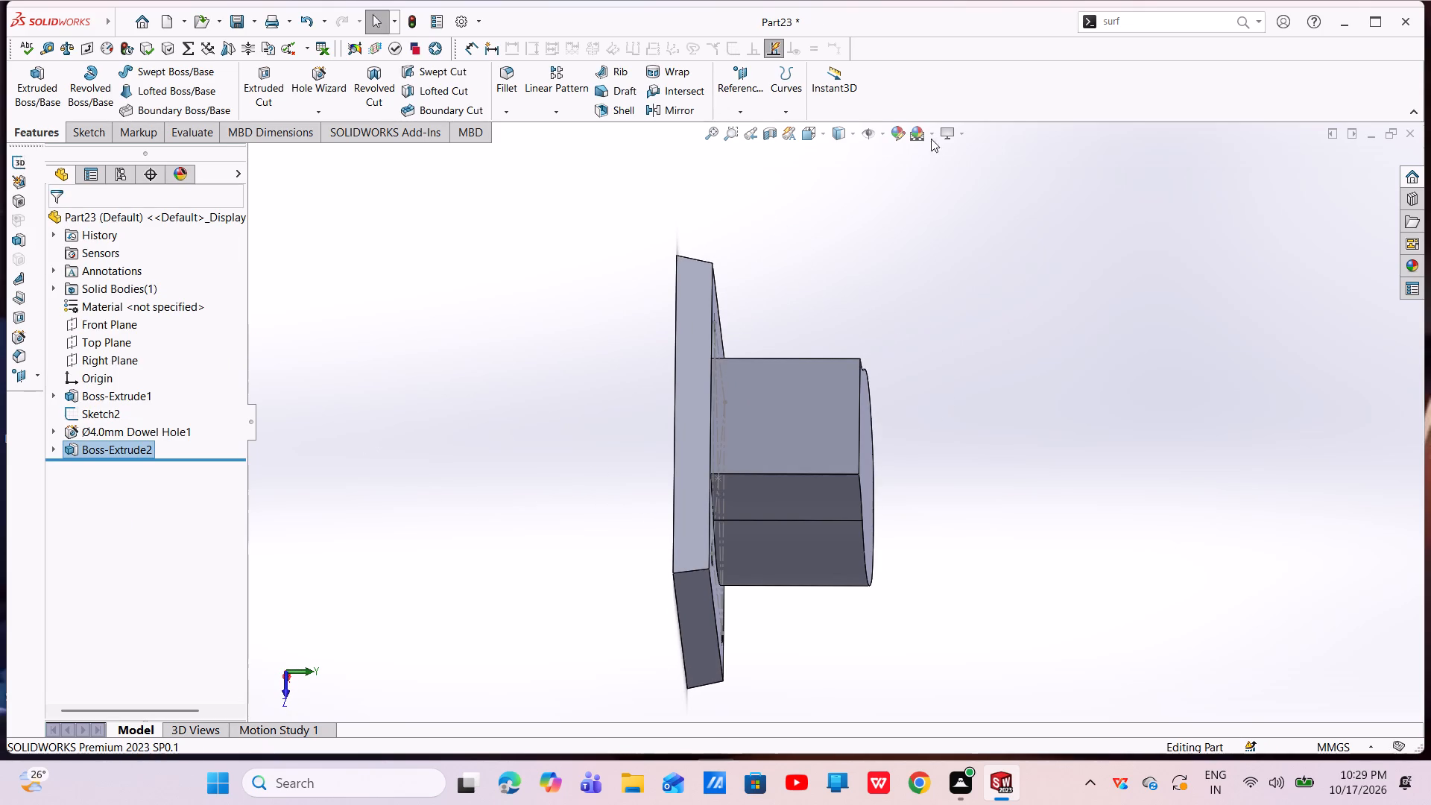
pyautogui.click(929, 131)
pyautogui.click(943, 180)
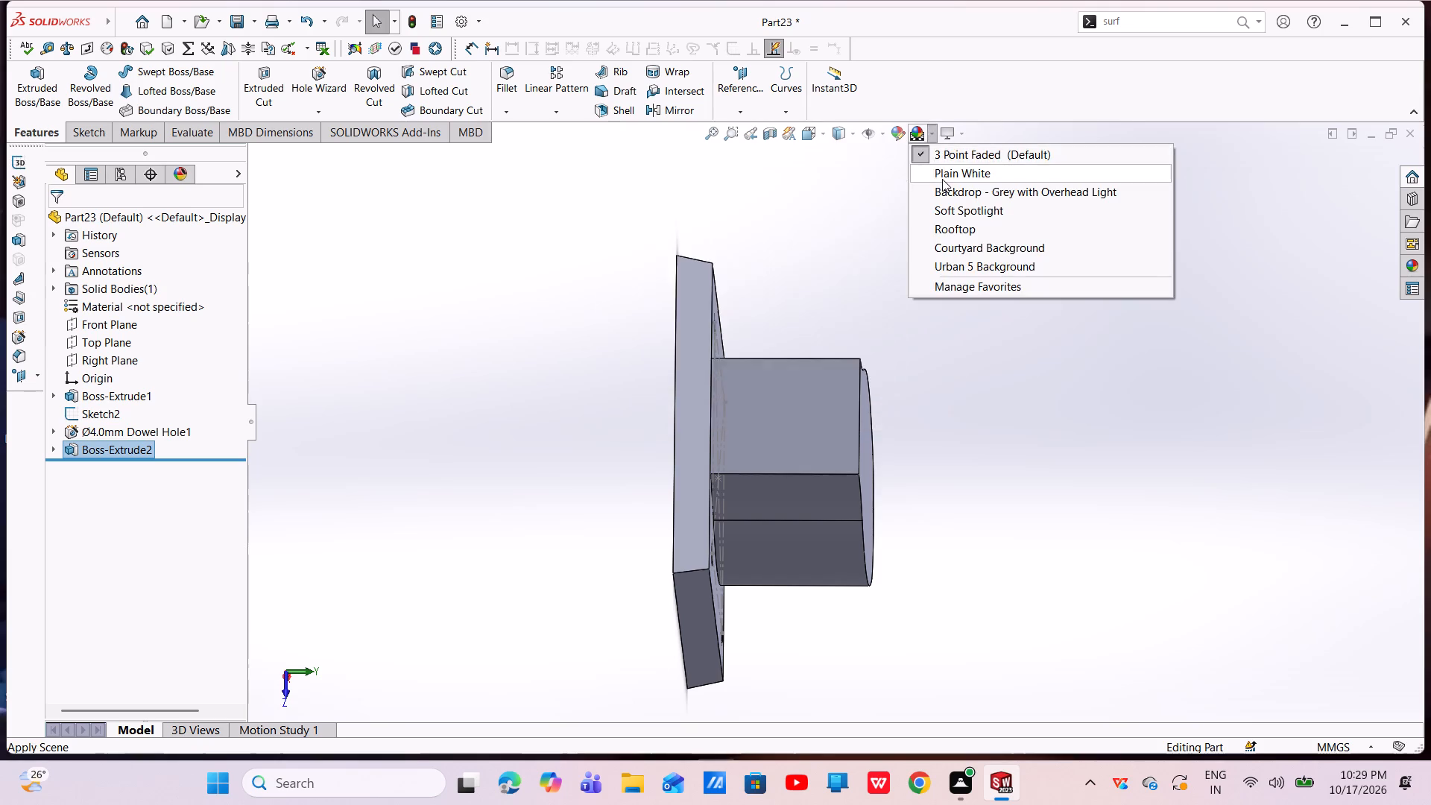
# On a new Front Plane sketch, draw a two-line V between the boss's top corners, vertex about 10.9 mm sideways and 14.6 mm above the origin.
pyautogui.scroll(2, 868, 477)
pyautogui.moveTo(837, 450); pyautogui.dragTo(706, 455, button='middle')
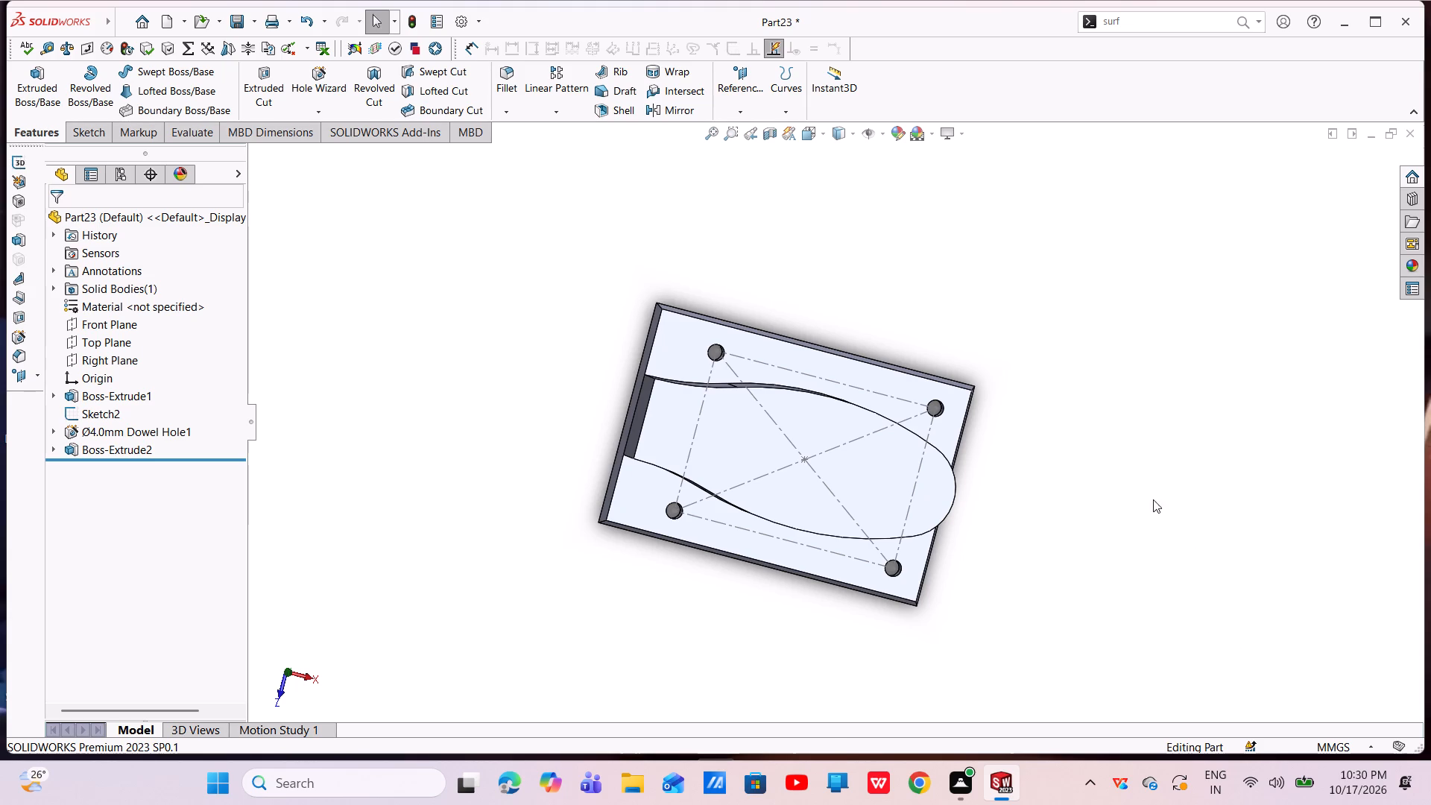
pyautogui.moveTo(986, 620); pyautogui.dragTo(1000, 504, button='middle')
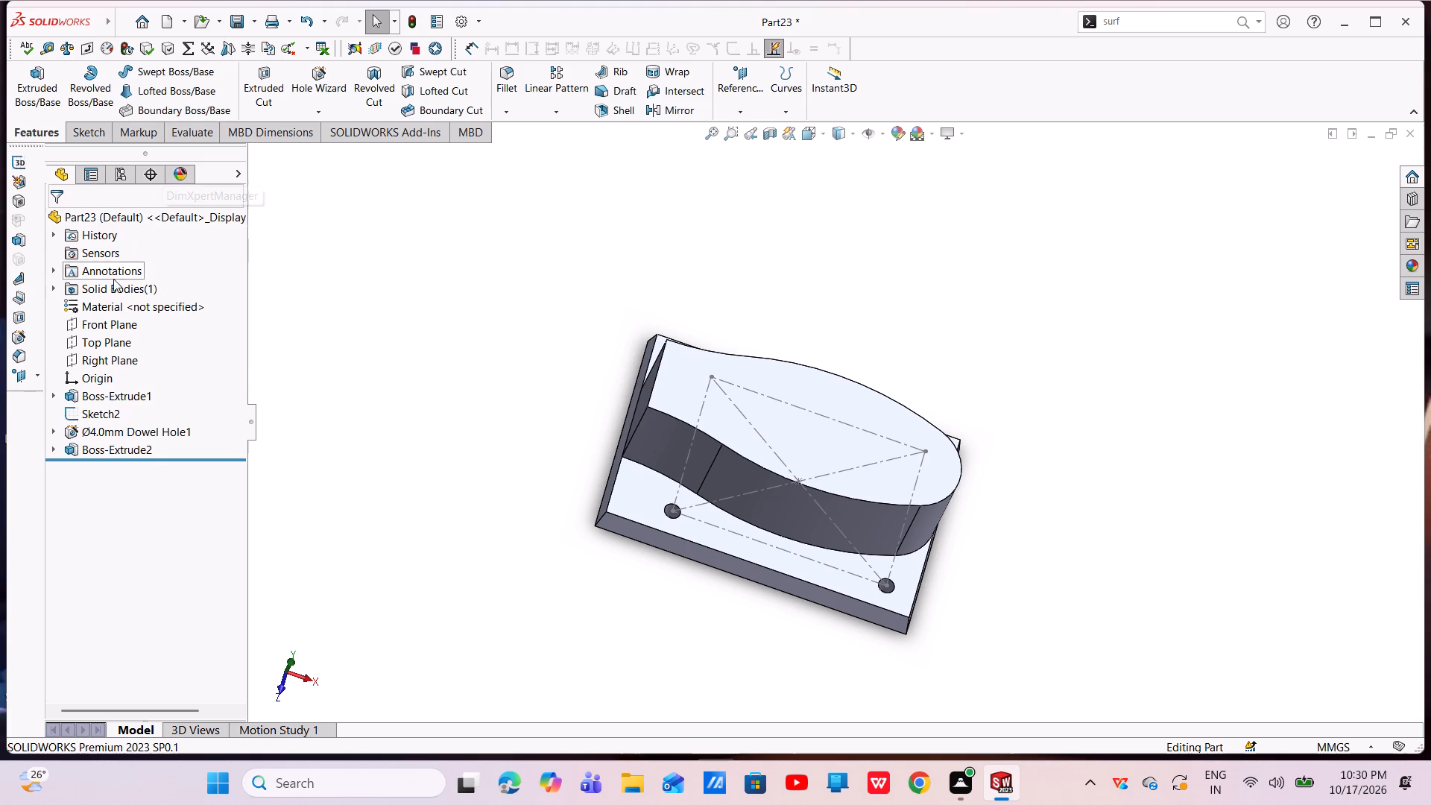
pyautogui.click(125, 322)
pyautogui.click(130, 297)
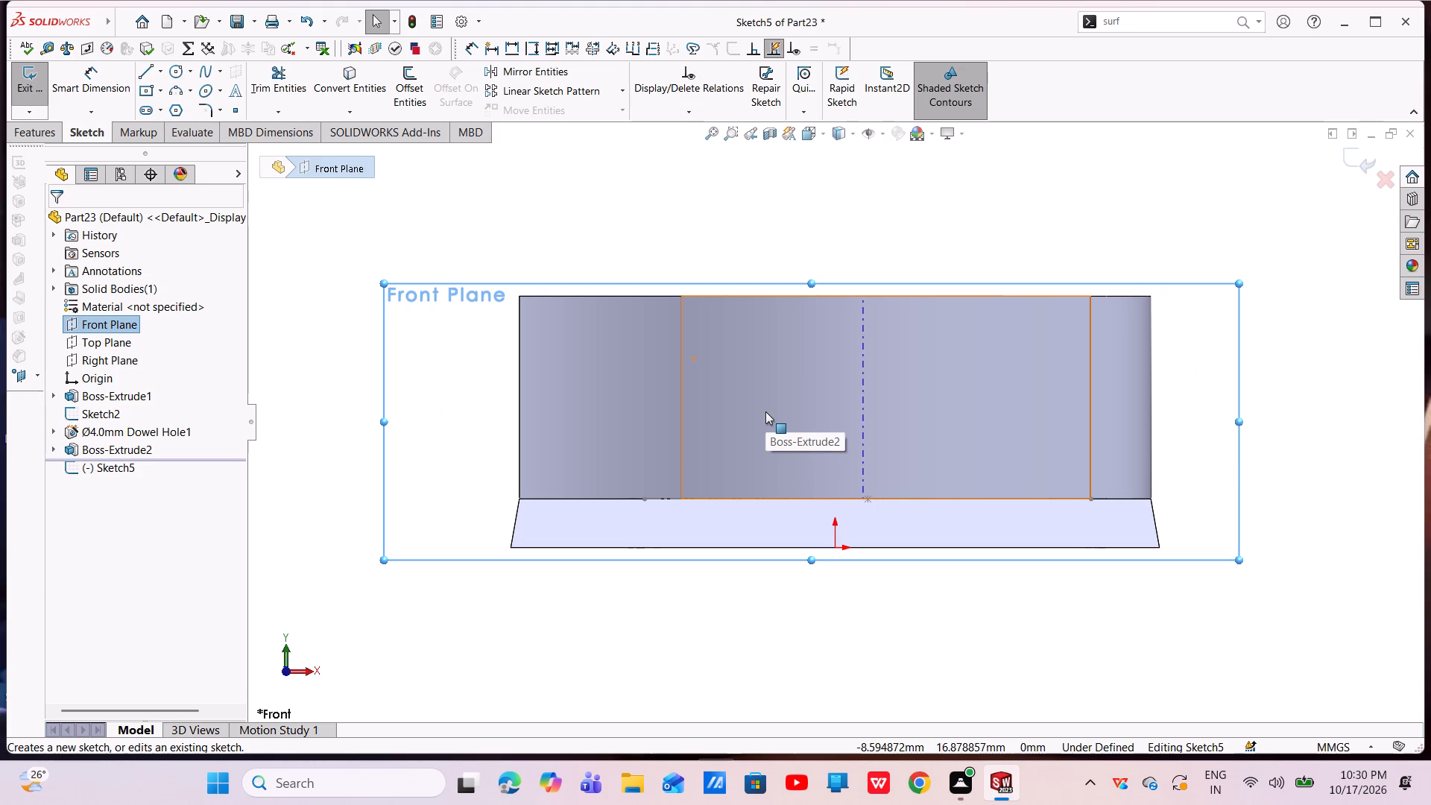
pyautogui.click(144, 74)
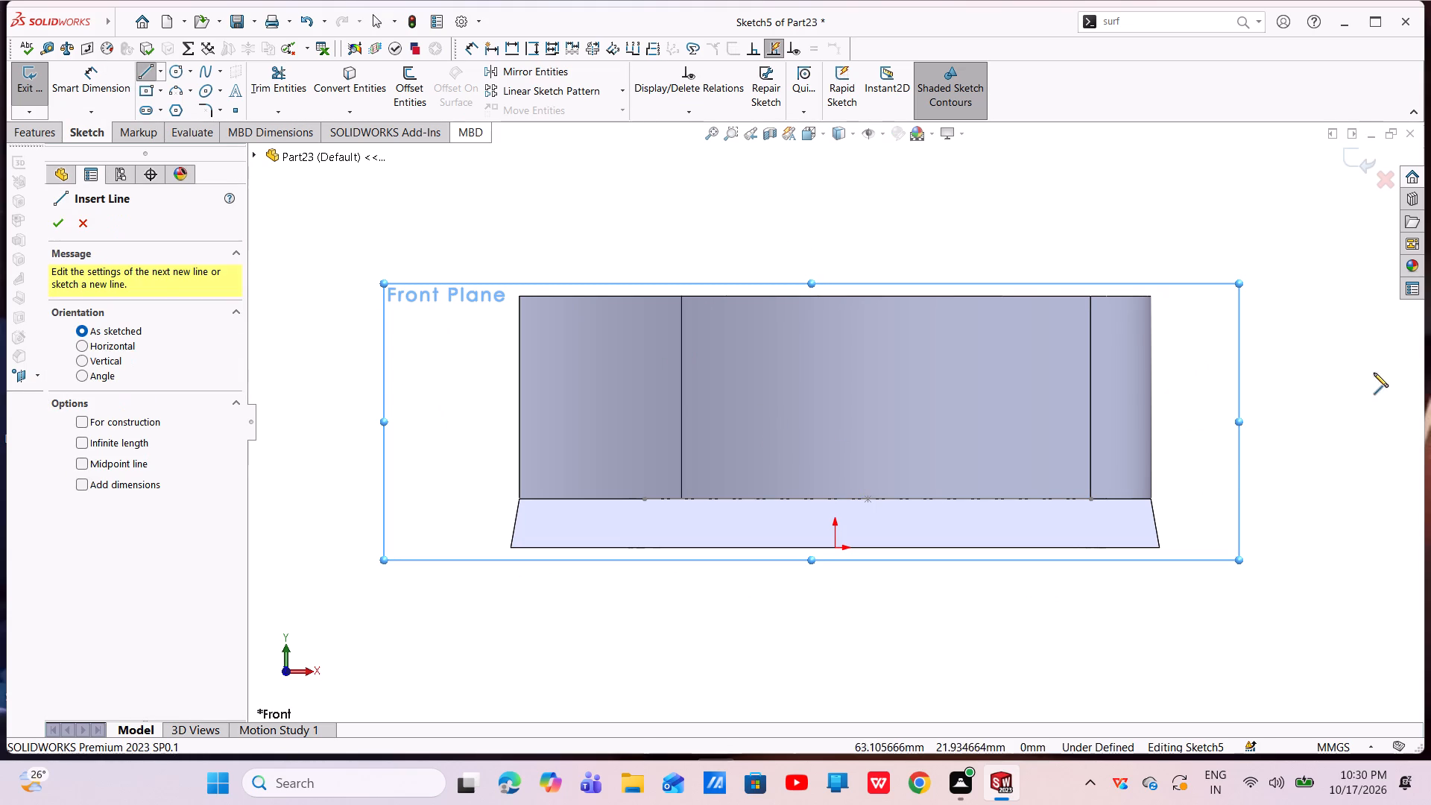
pyautogui.click(1150, 295)
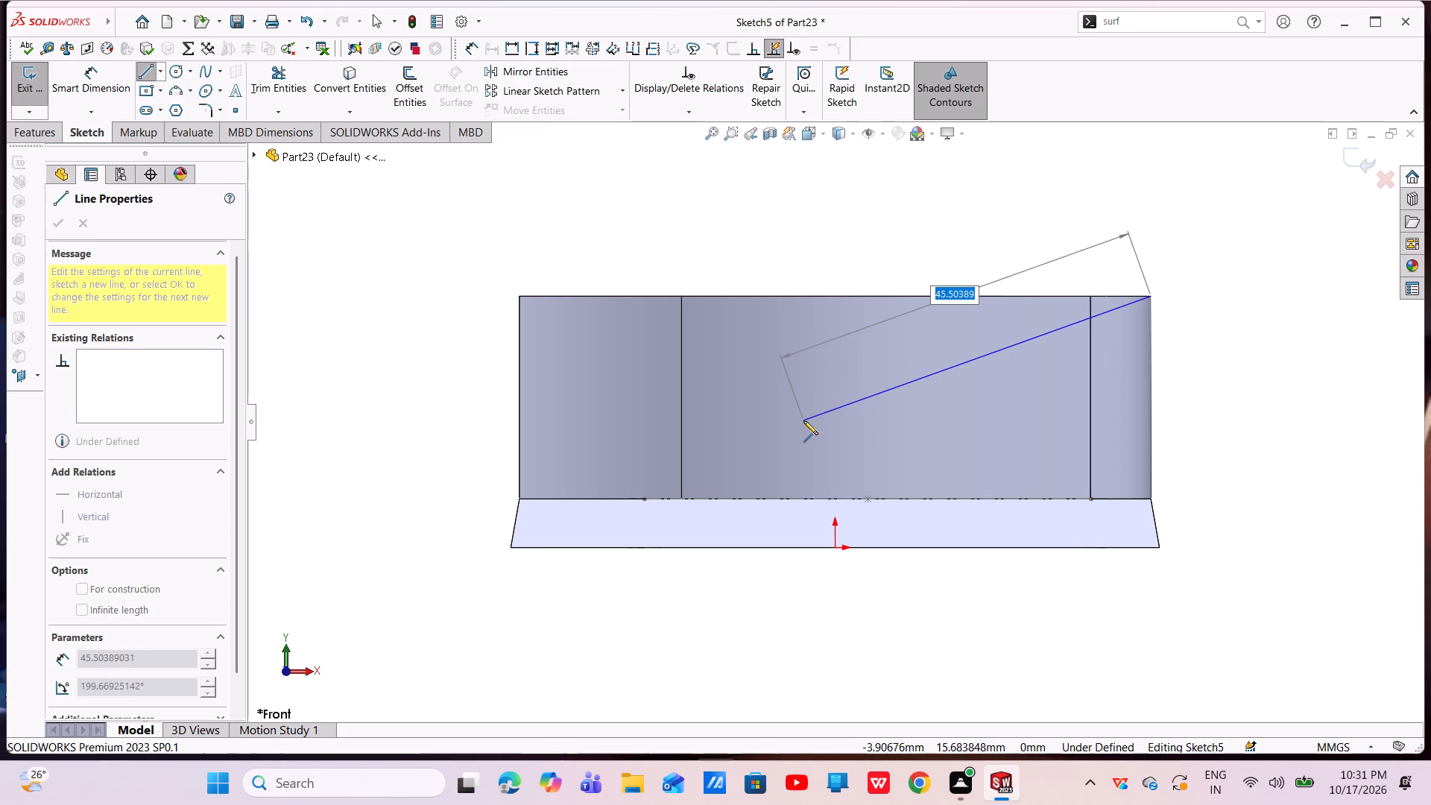
pyautogui.click(747, 429)
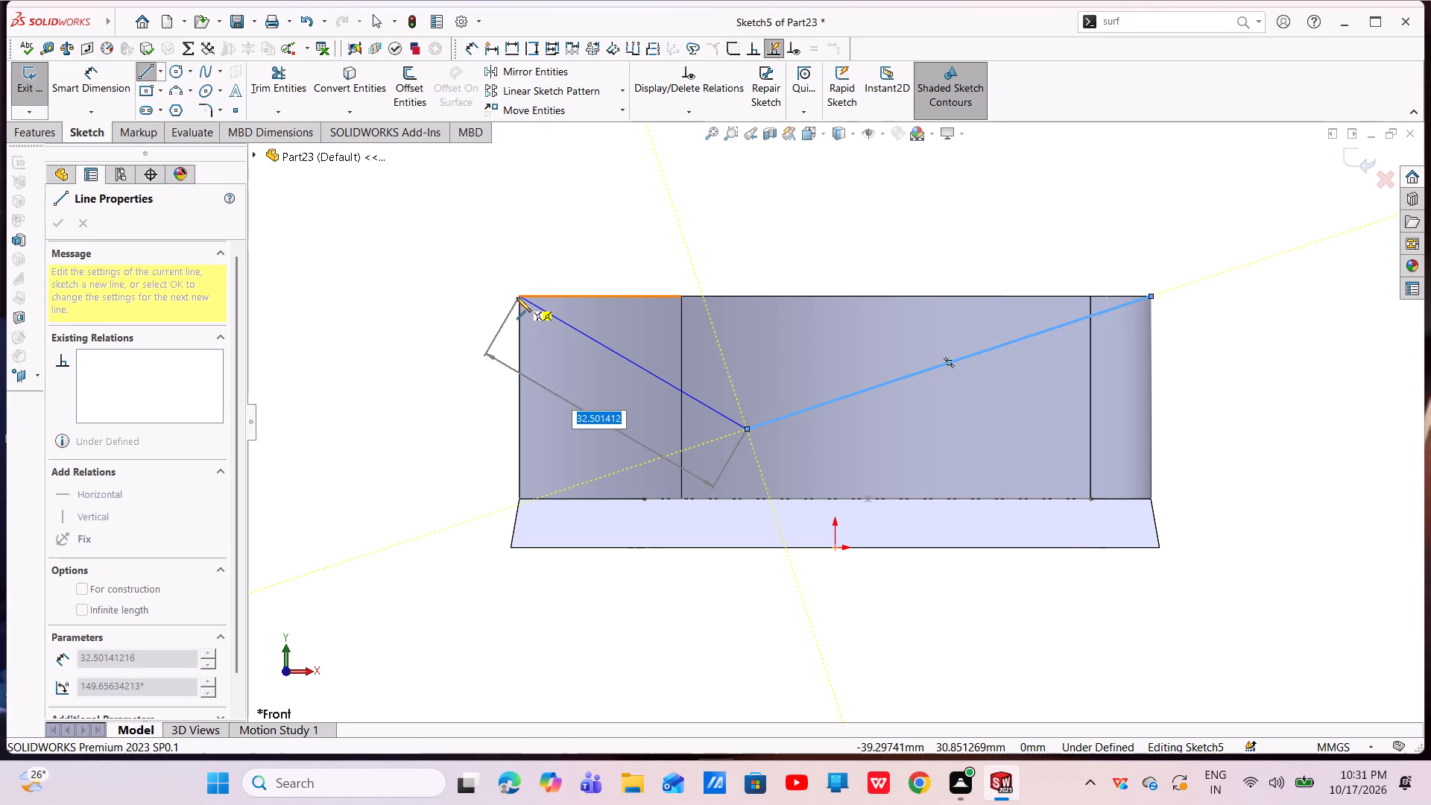
pyautogui.scroll(-2, 517, 297)
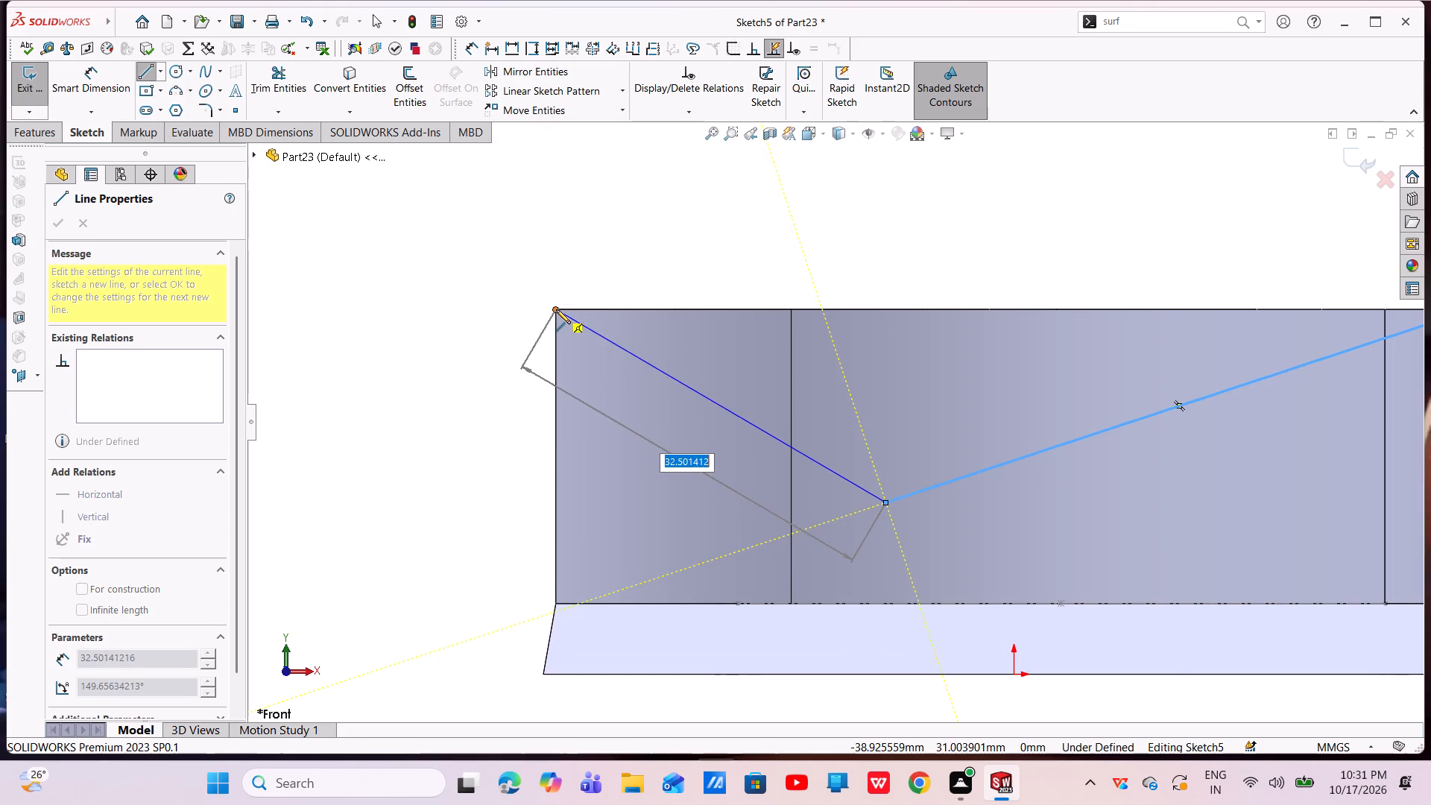
pyautogui.click(555, 310)
pyautogui.rightClick(549, 265)
pyautogui.click(568, 280)
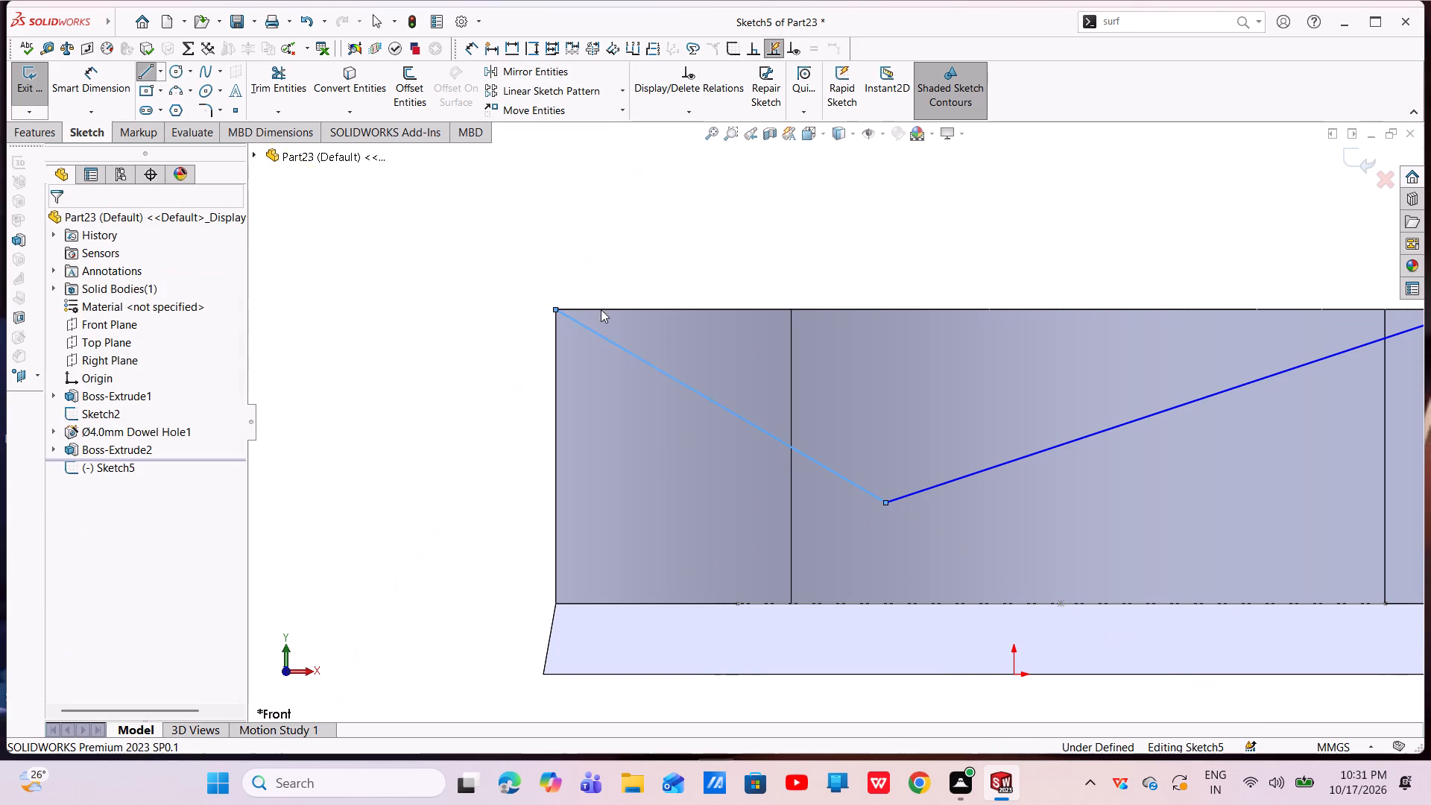
# Dimension the horizontal distance between the V's vertex and the origin as 10 mm.
pyautogui.scroll(4, 790, 444)
pyautogui.scroll(-3, 982, 417)
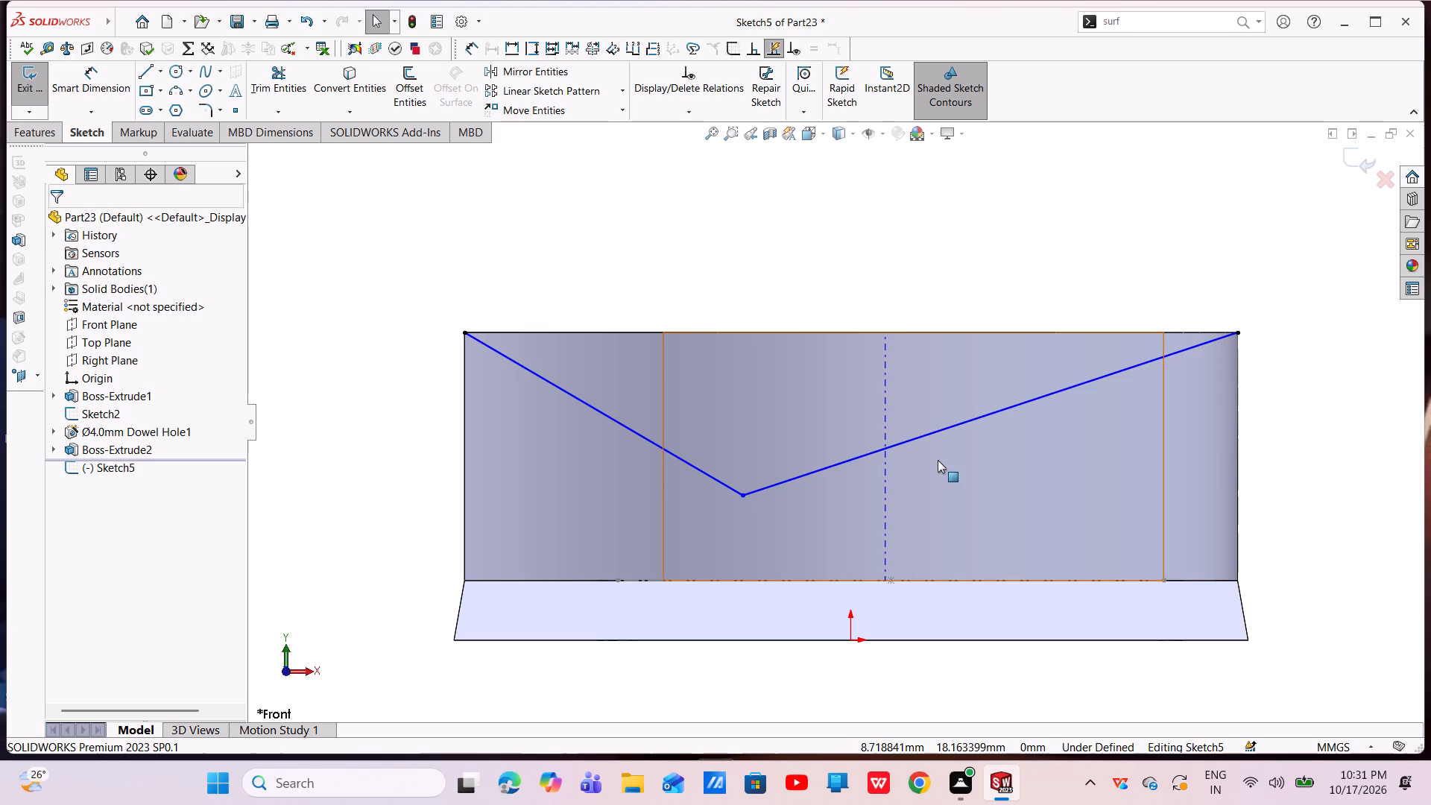
pyautogui.click(92, 77)
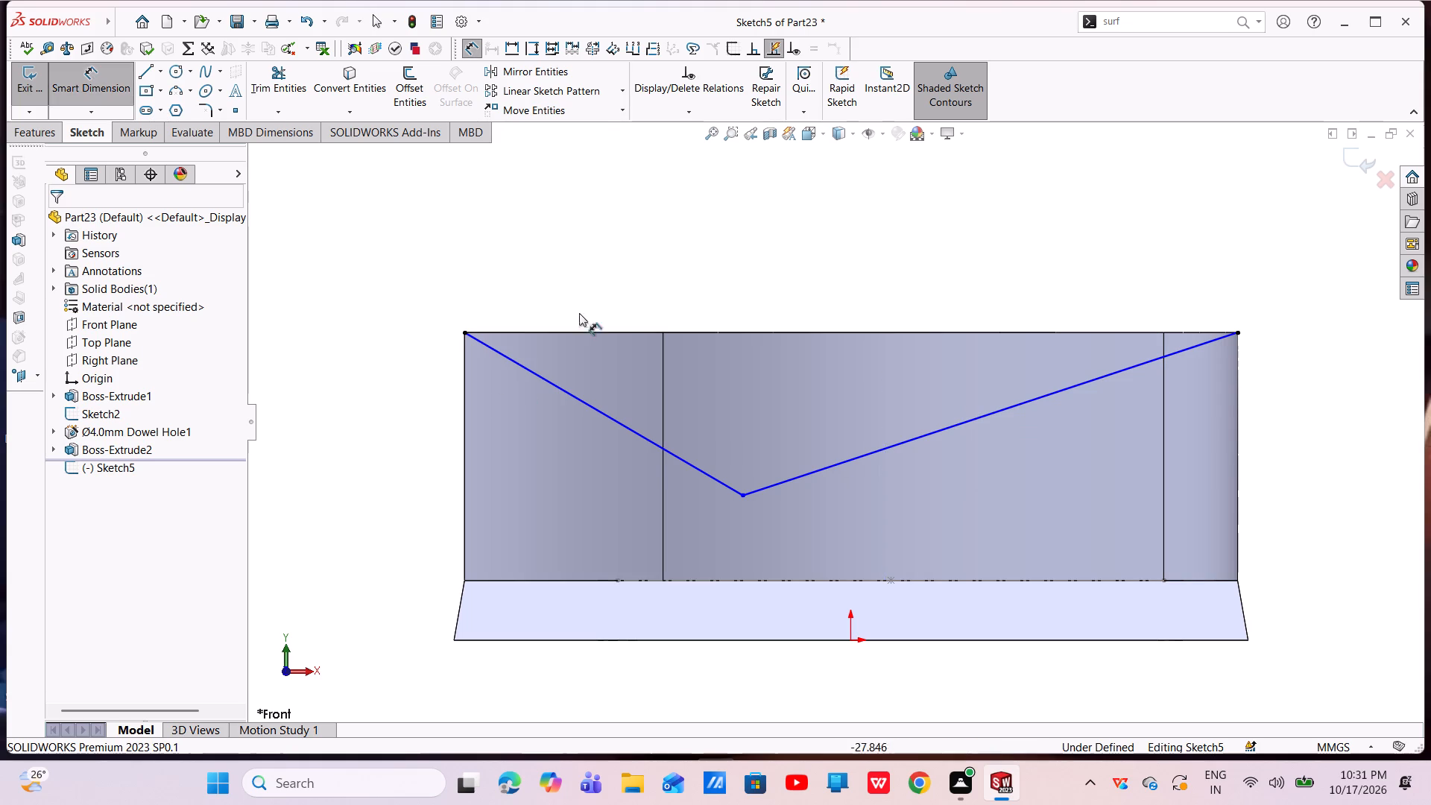
pyautogui.click(744, 496)
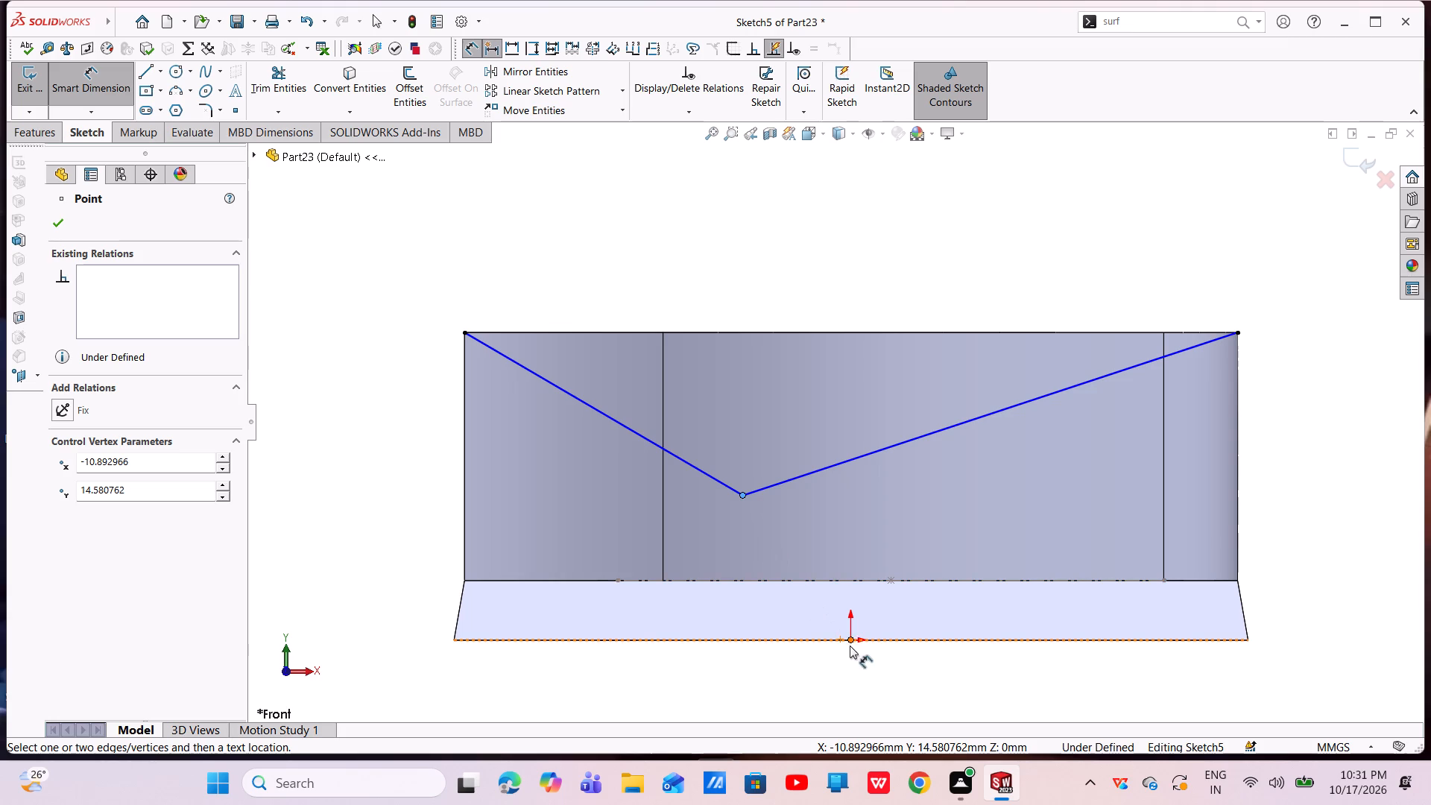
pyautogui.click(850, 640)
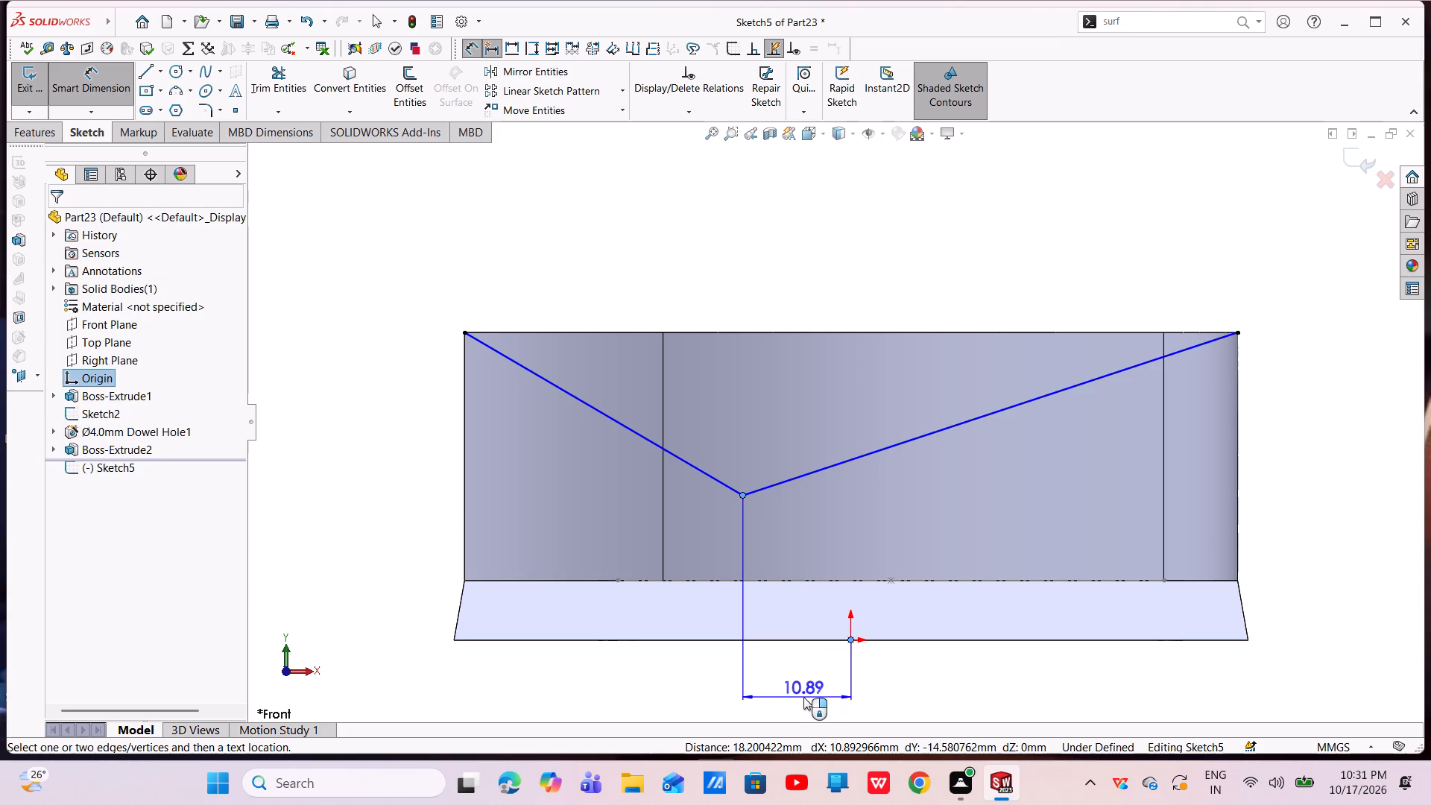
pyautogui.click(801, 697)
pyautogui.press('BackSpace')
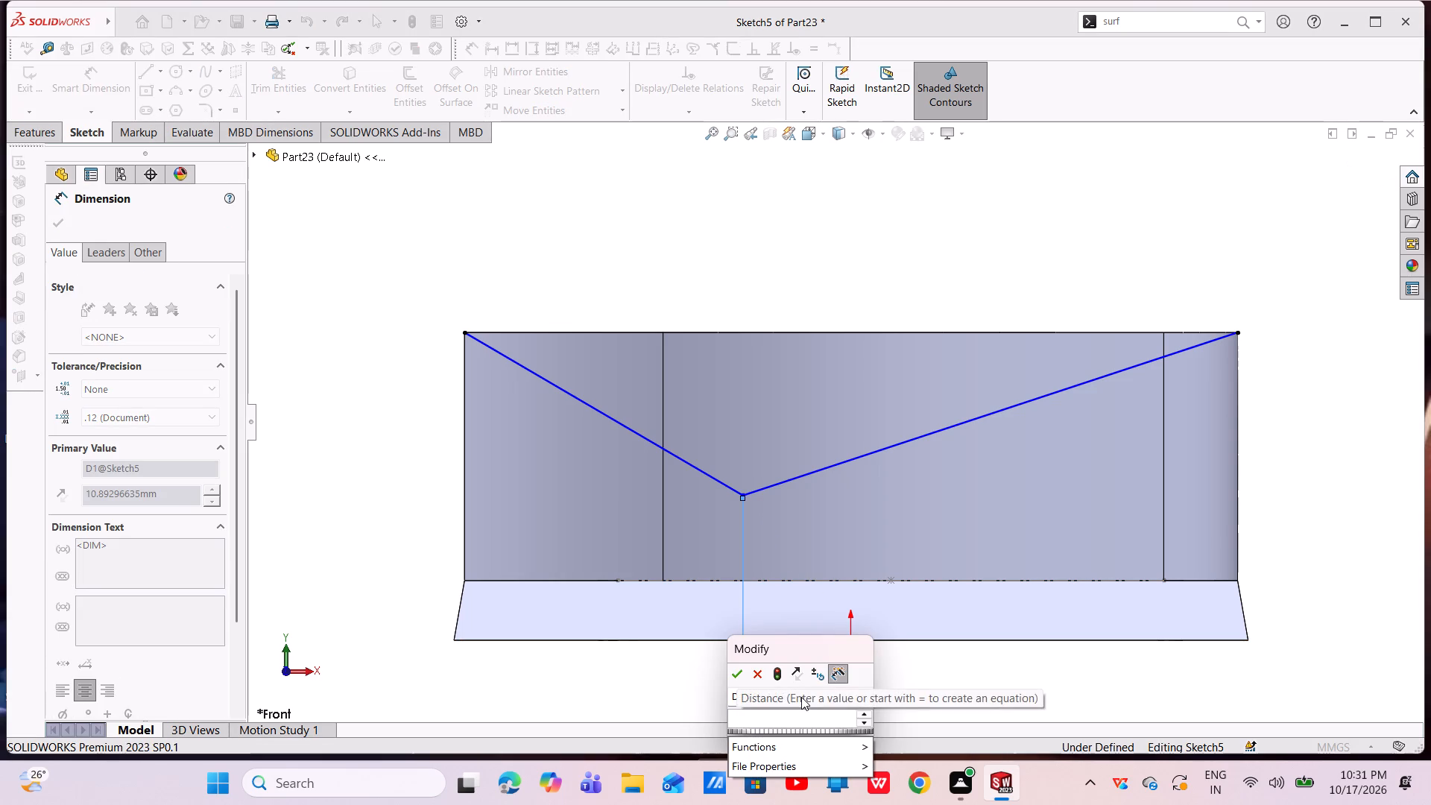
pyautogui.write('10')
pyautogui.press('Return')
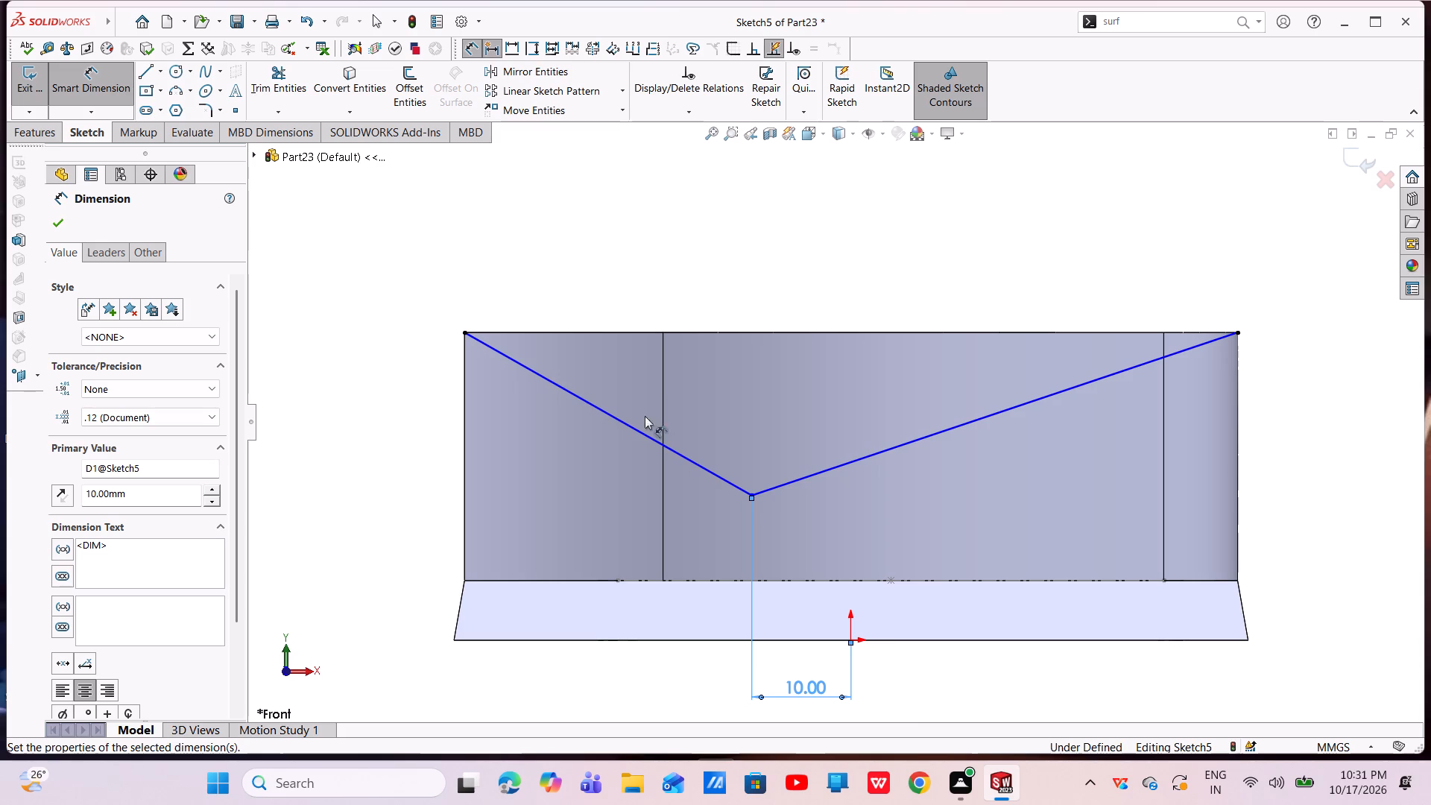
# Dimension the angle between the V's longer line and the horizontal line along the base plate's top as 20°.
pyautogui.click(1020, 414)
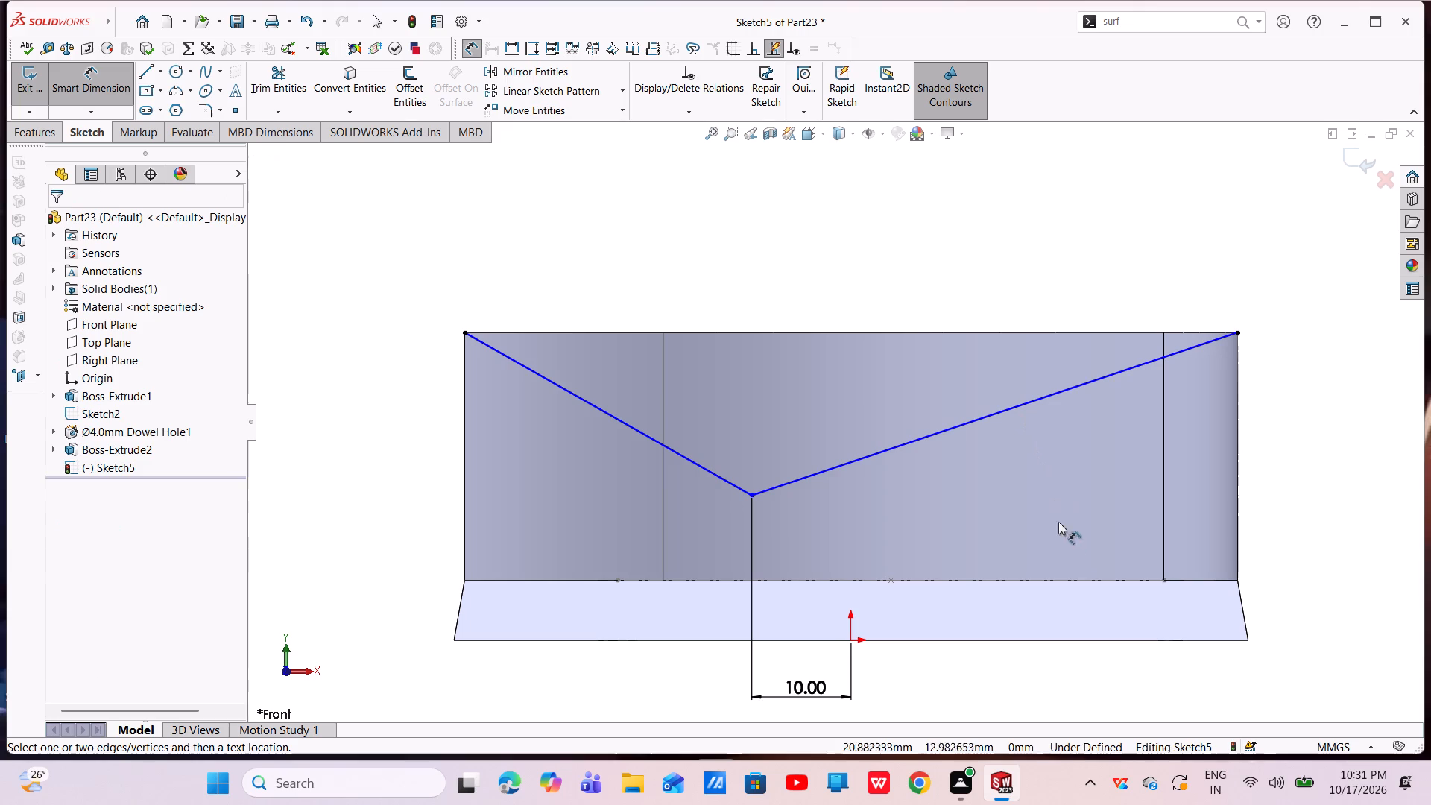
pyautogui.click(1061, 578)
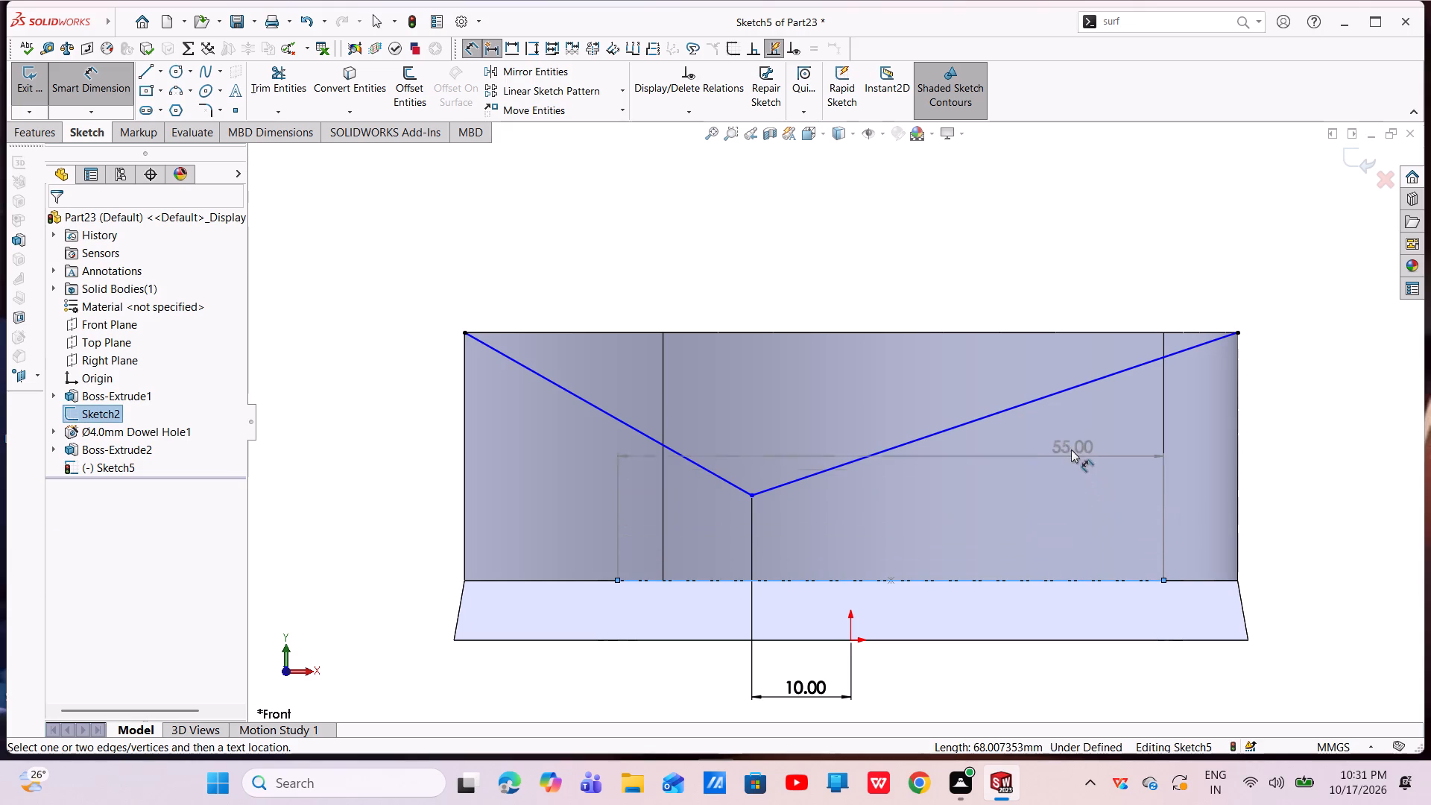
pyautogui.click(1069, 389)
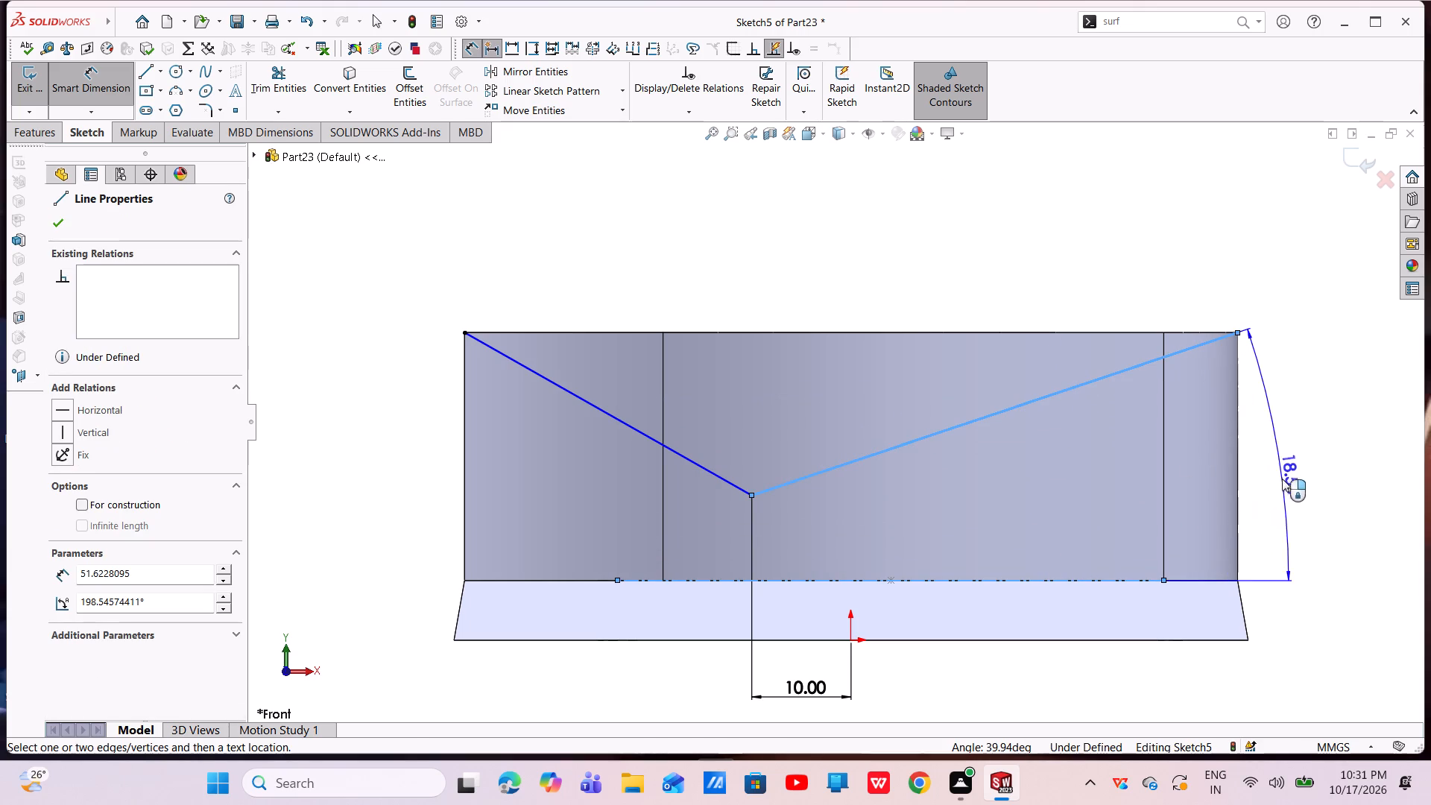
pyautogui.click(1321, 512)
pyautogui.press('BackSpace')
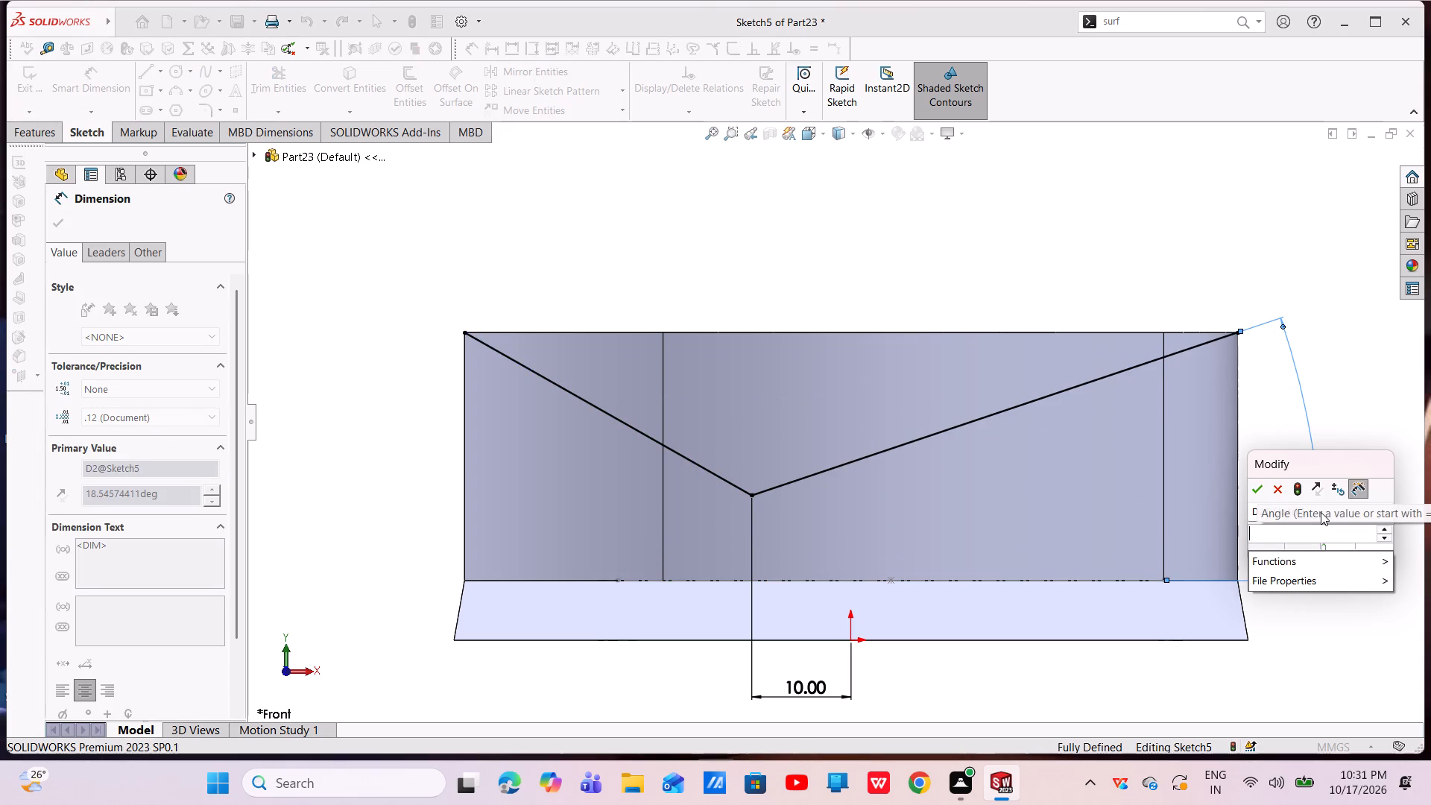
pyautogui.write('20')
pyautogui.press('Right')
pyautogui.press('Return')
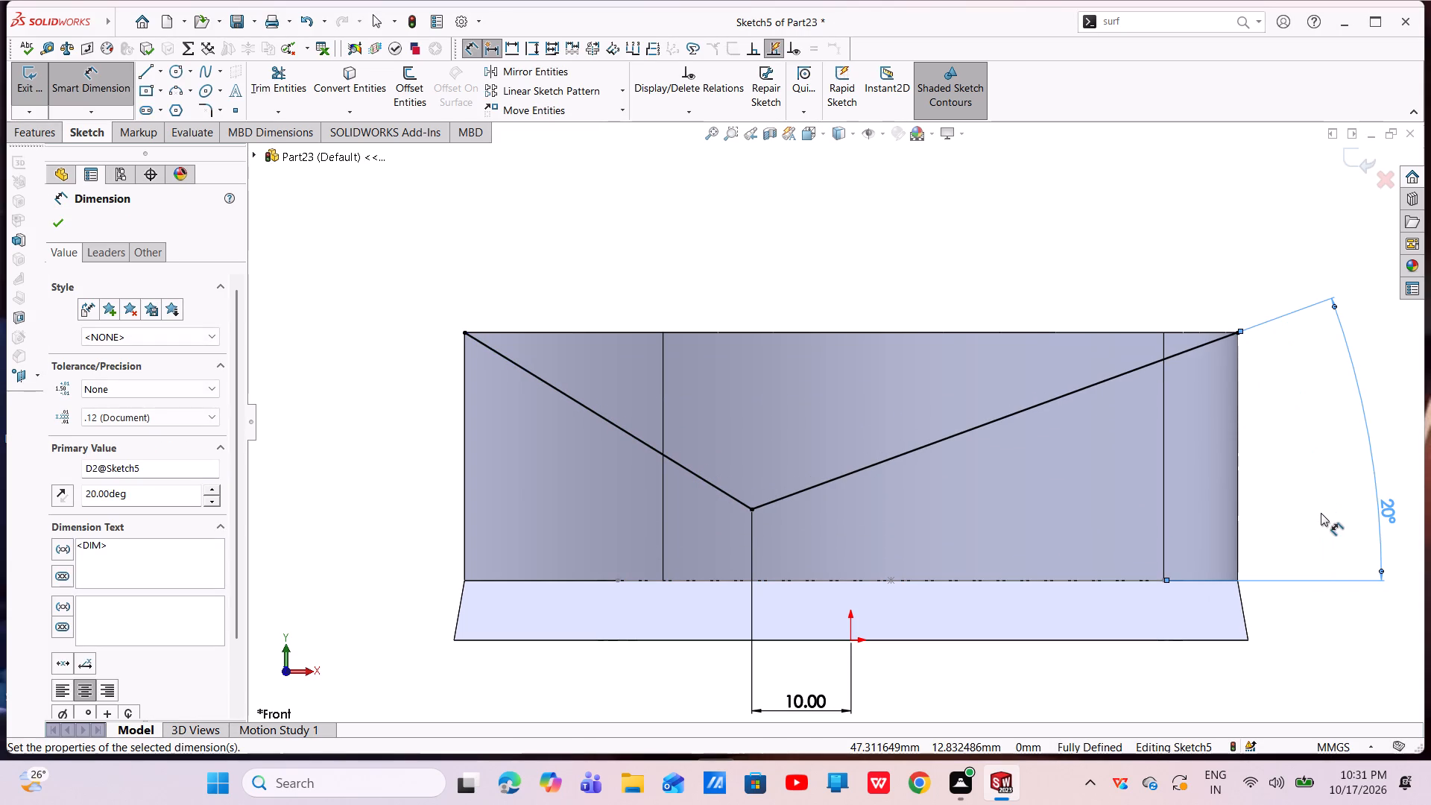
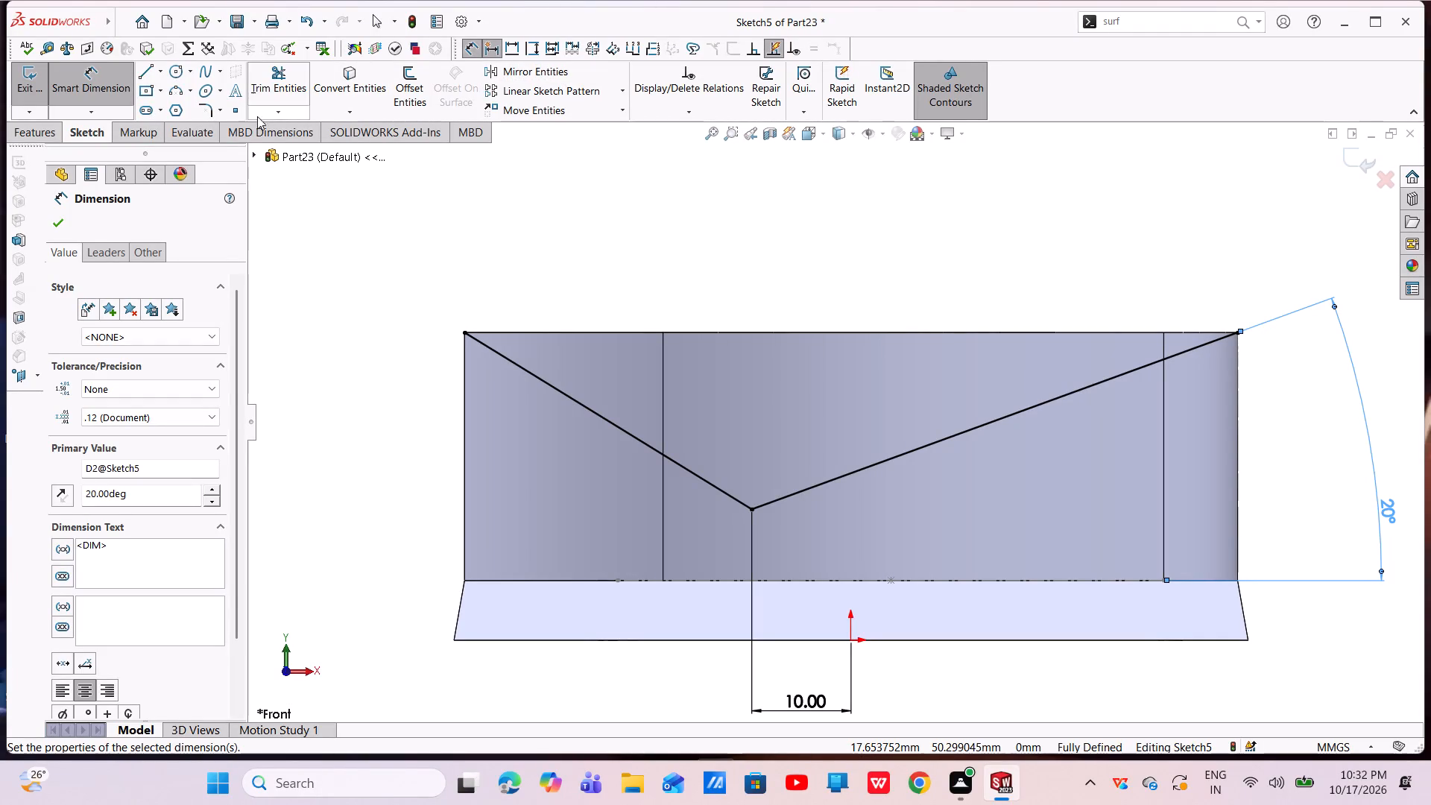
# Round the V's vertex with a 10 mm sketch fillet.
pyautogui.click(206, 115)
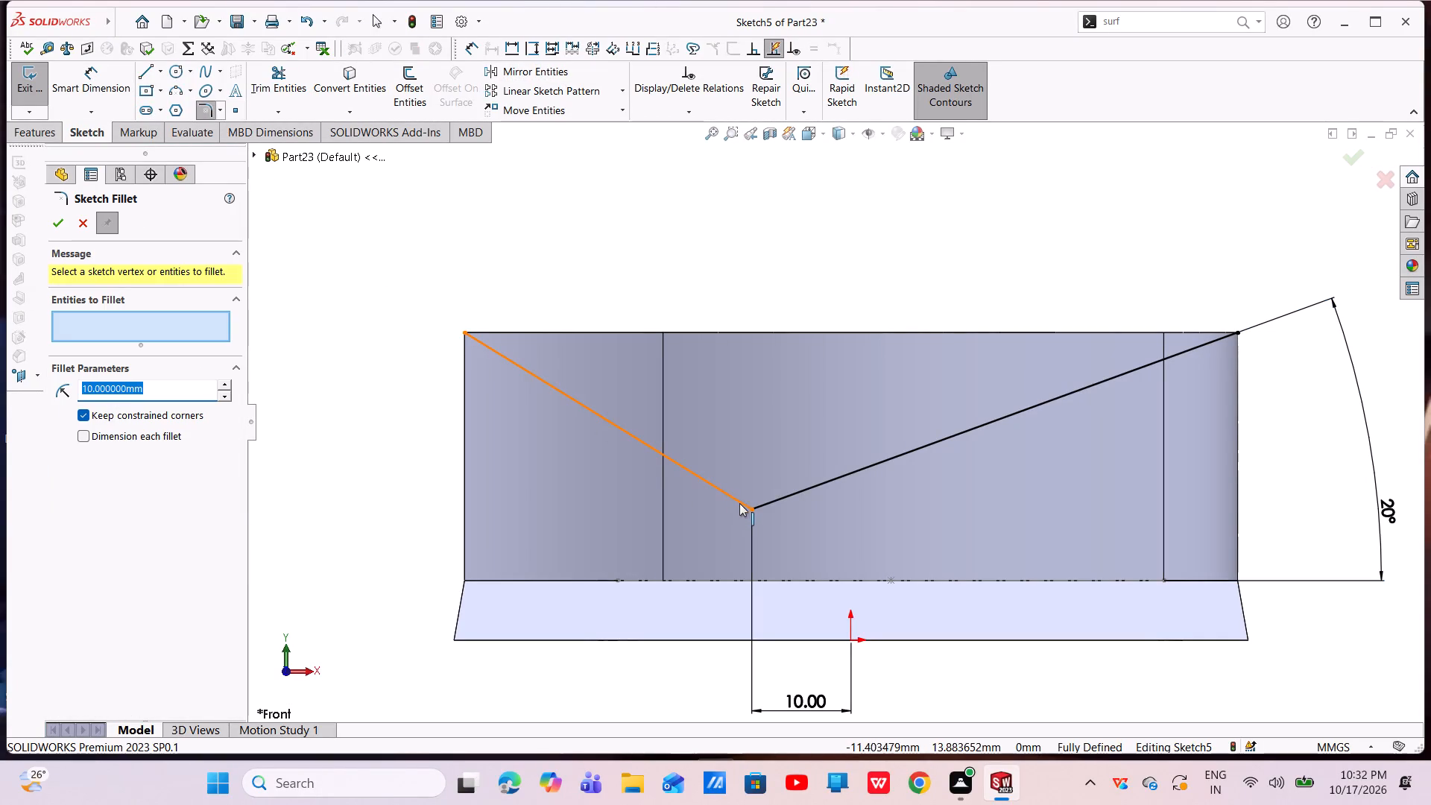
pyautogui.click(748, 509)
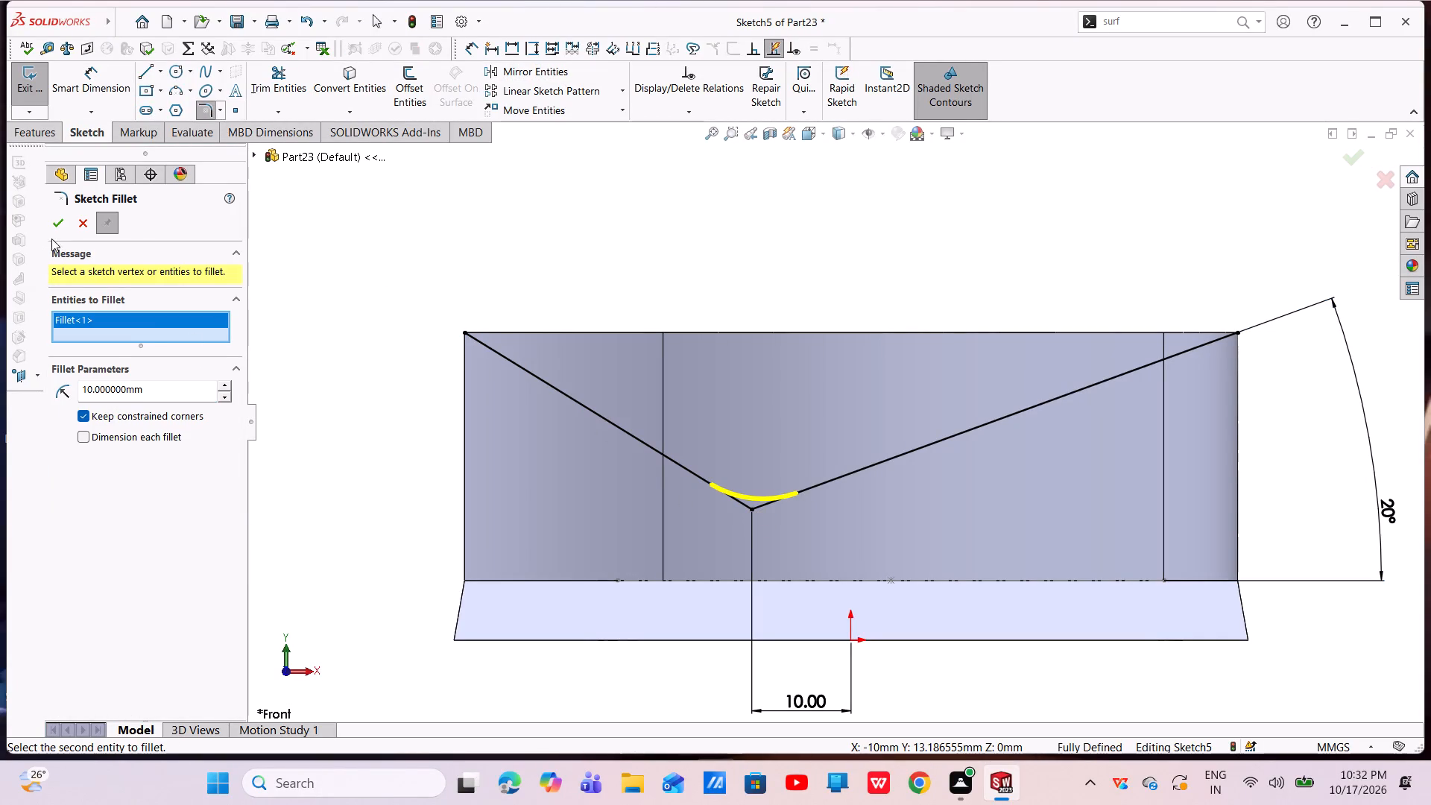
pyautogui.click(54, 230)
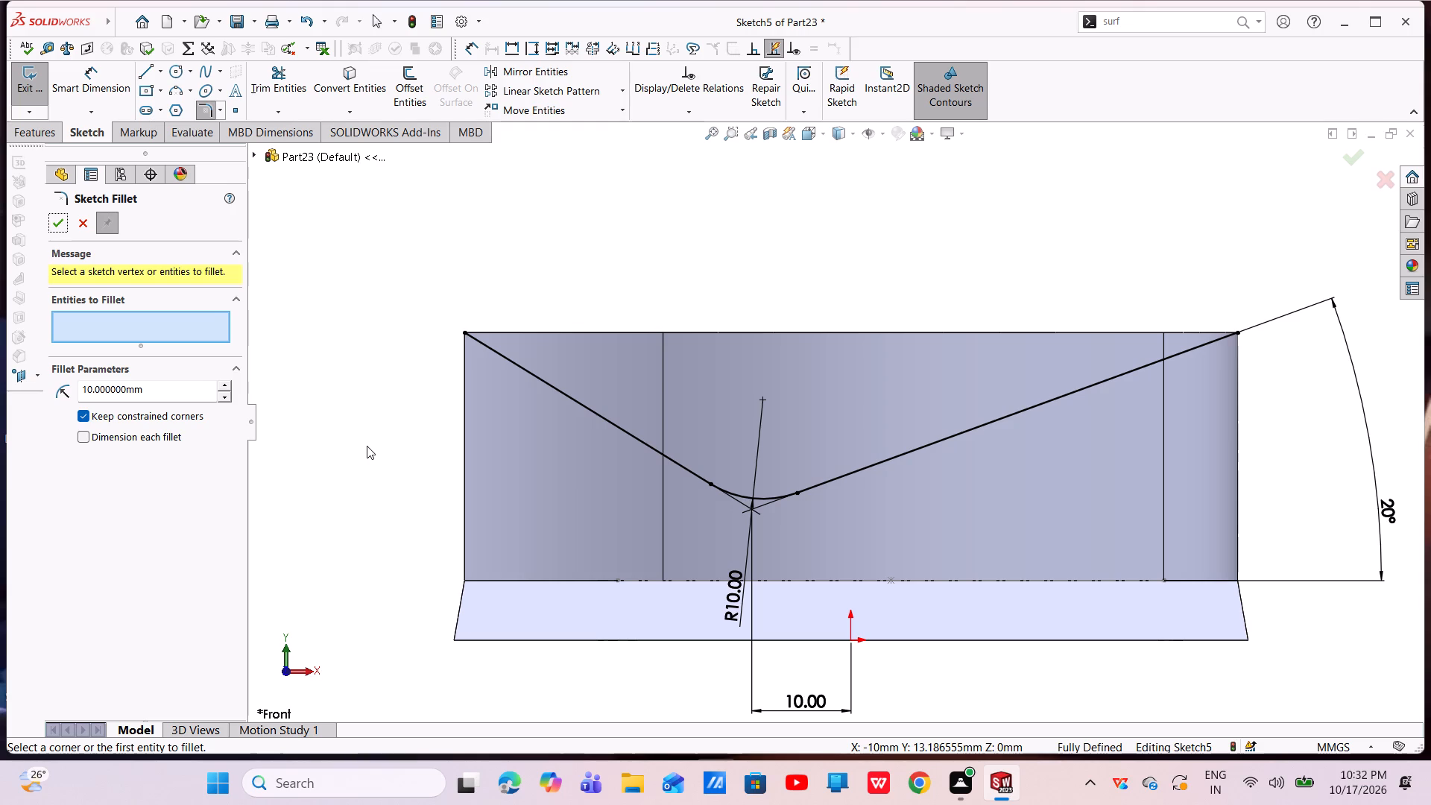
pyautogui.click(61, 222)
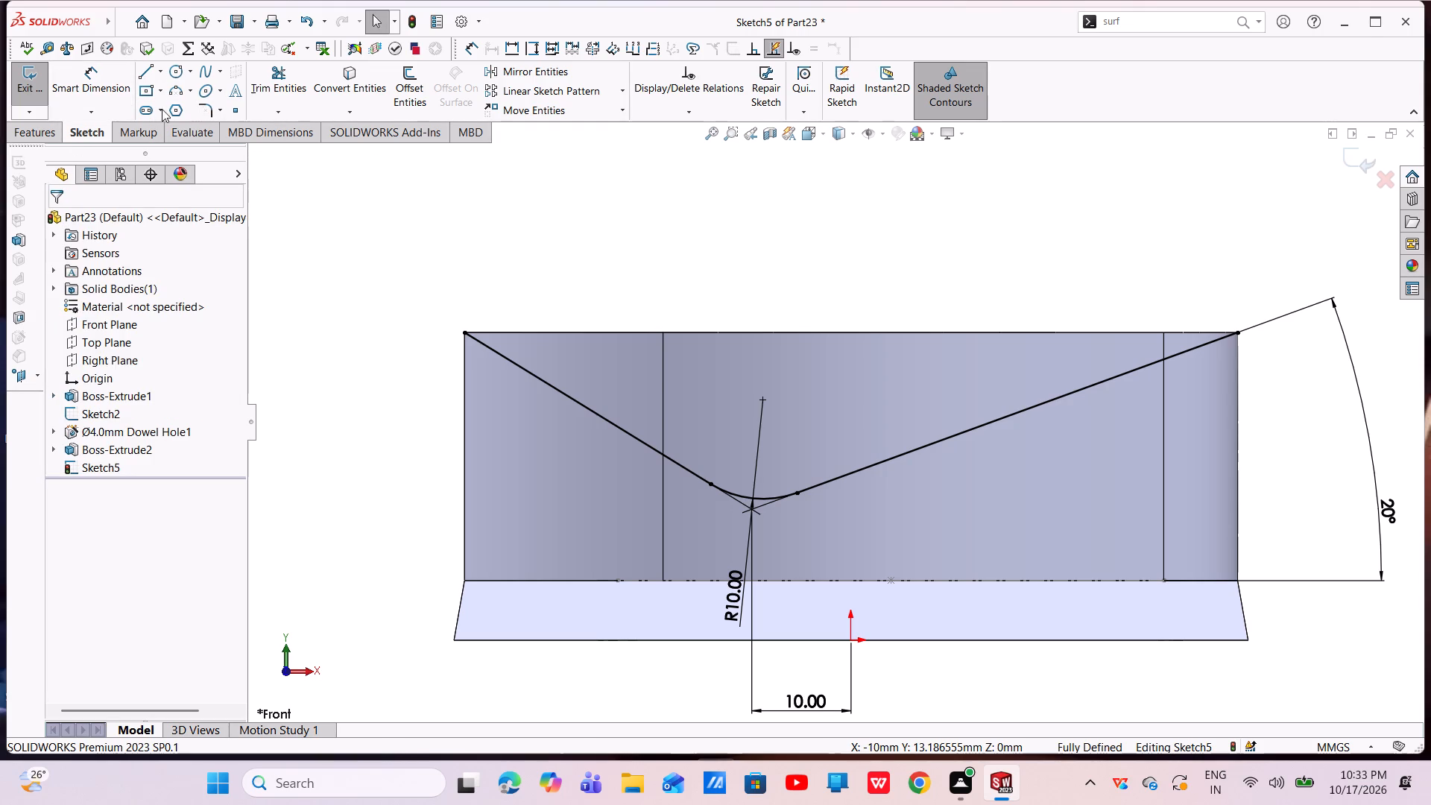
# Cut-extrude the filleted V sketch Through All in both directions.
pyautogui.click(38, 139)
pyautogui.click(265, 87)
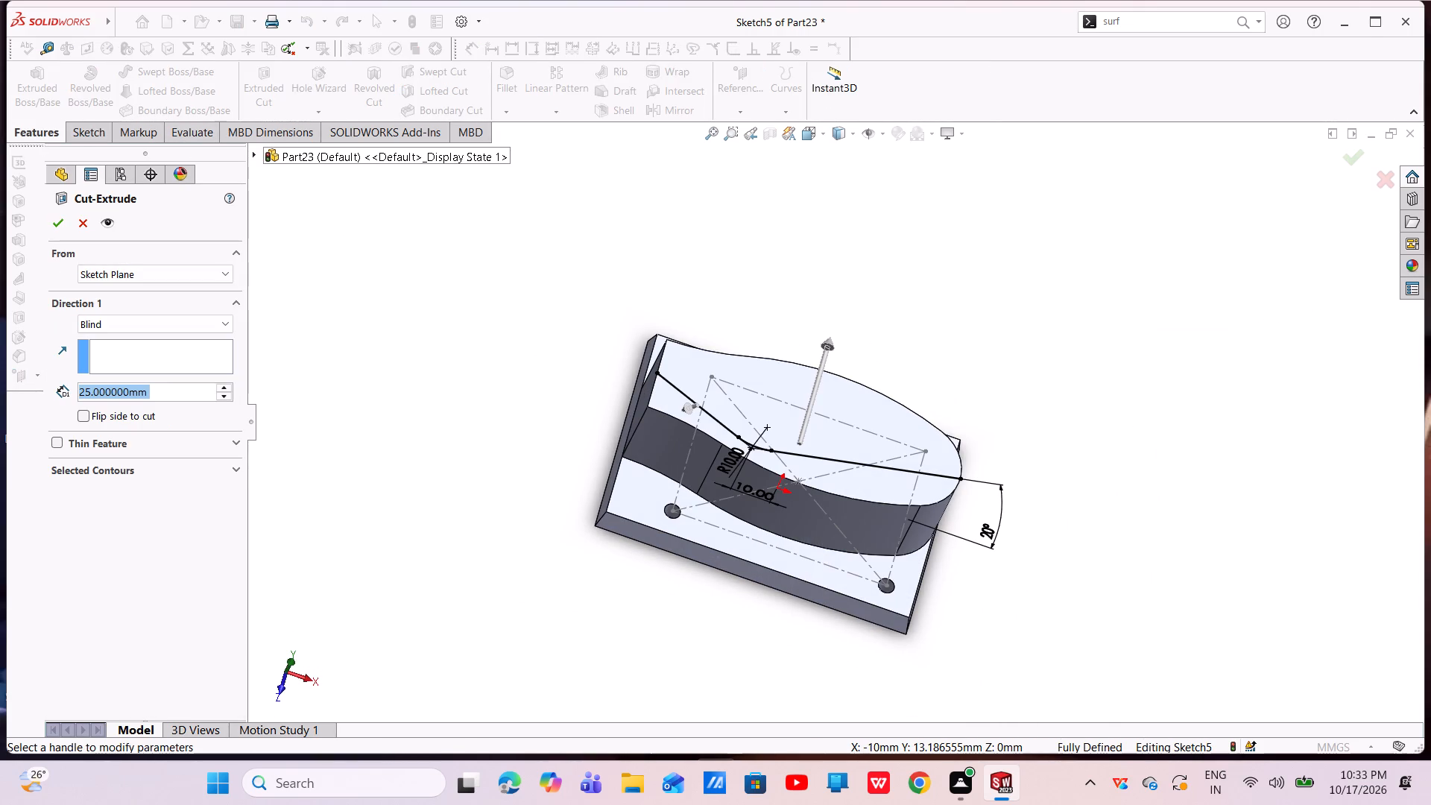
pyautogui.click(221, 315)
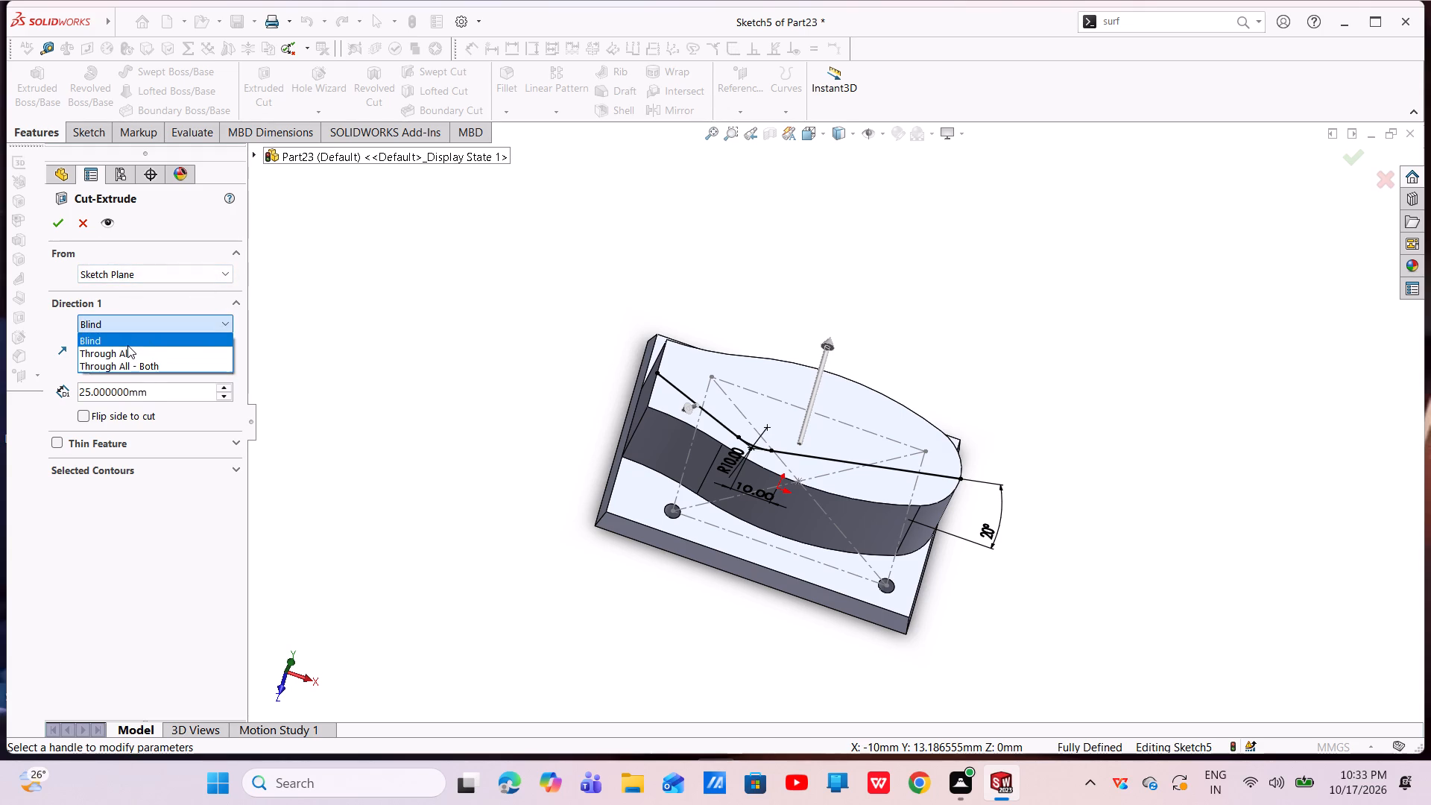
pyautogui.click(126, 348)
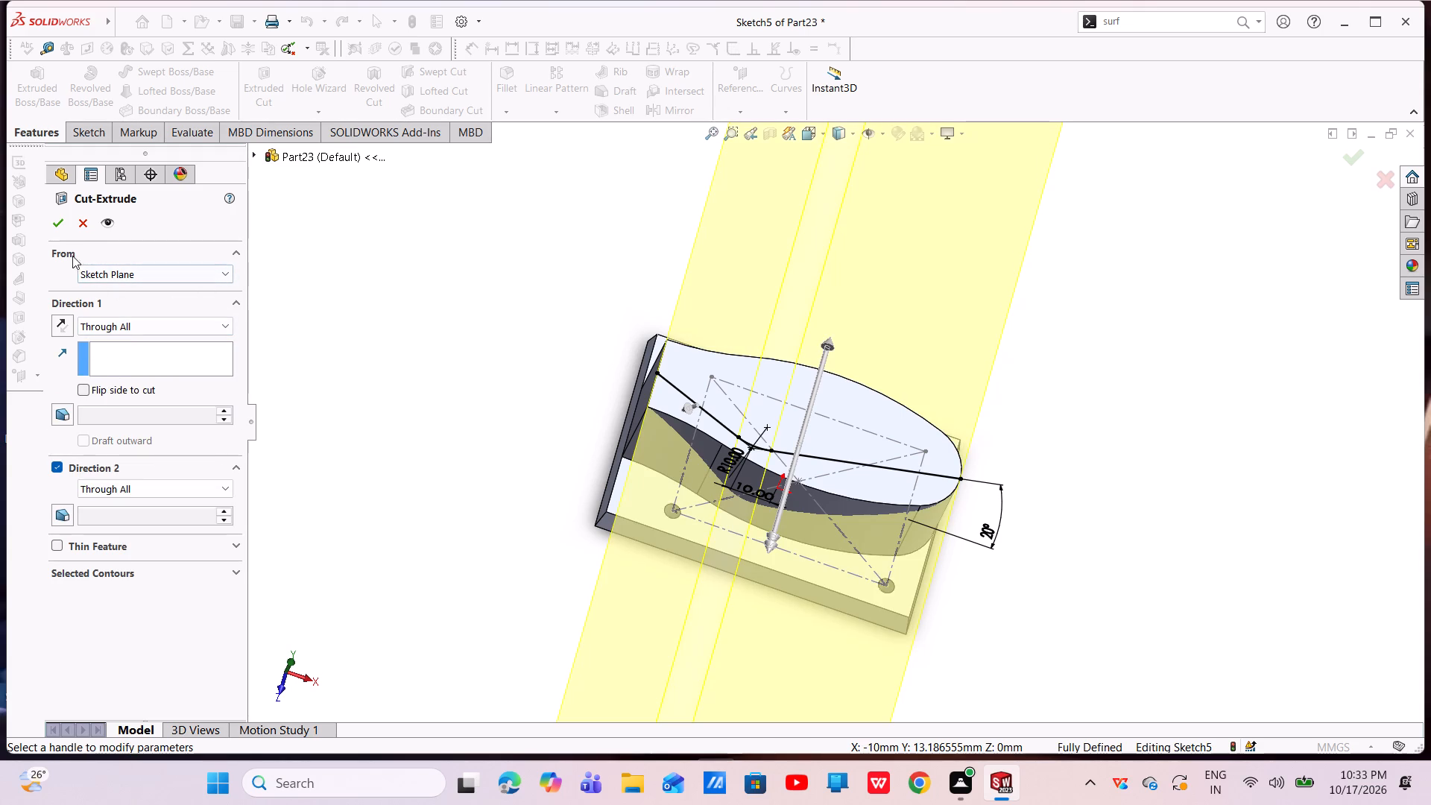
pyautogui.click(62, 228)
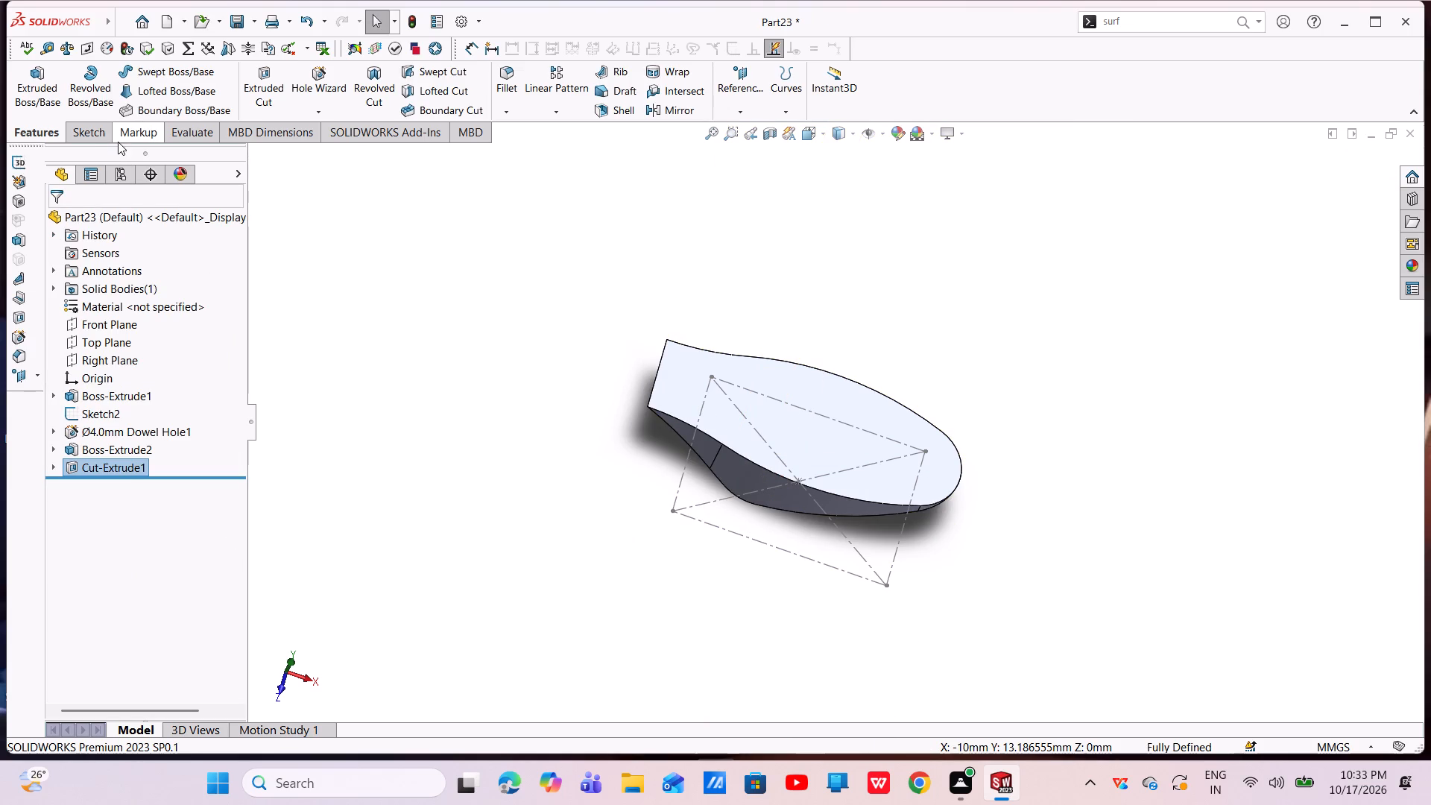
# Edit the V-profile cut to flip the side to cut, and inspect the reshaped boss from several angles.
pyautogui.click(110, 462)
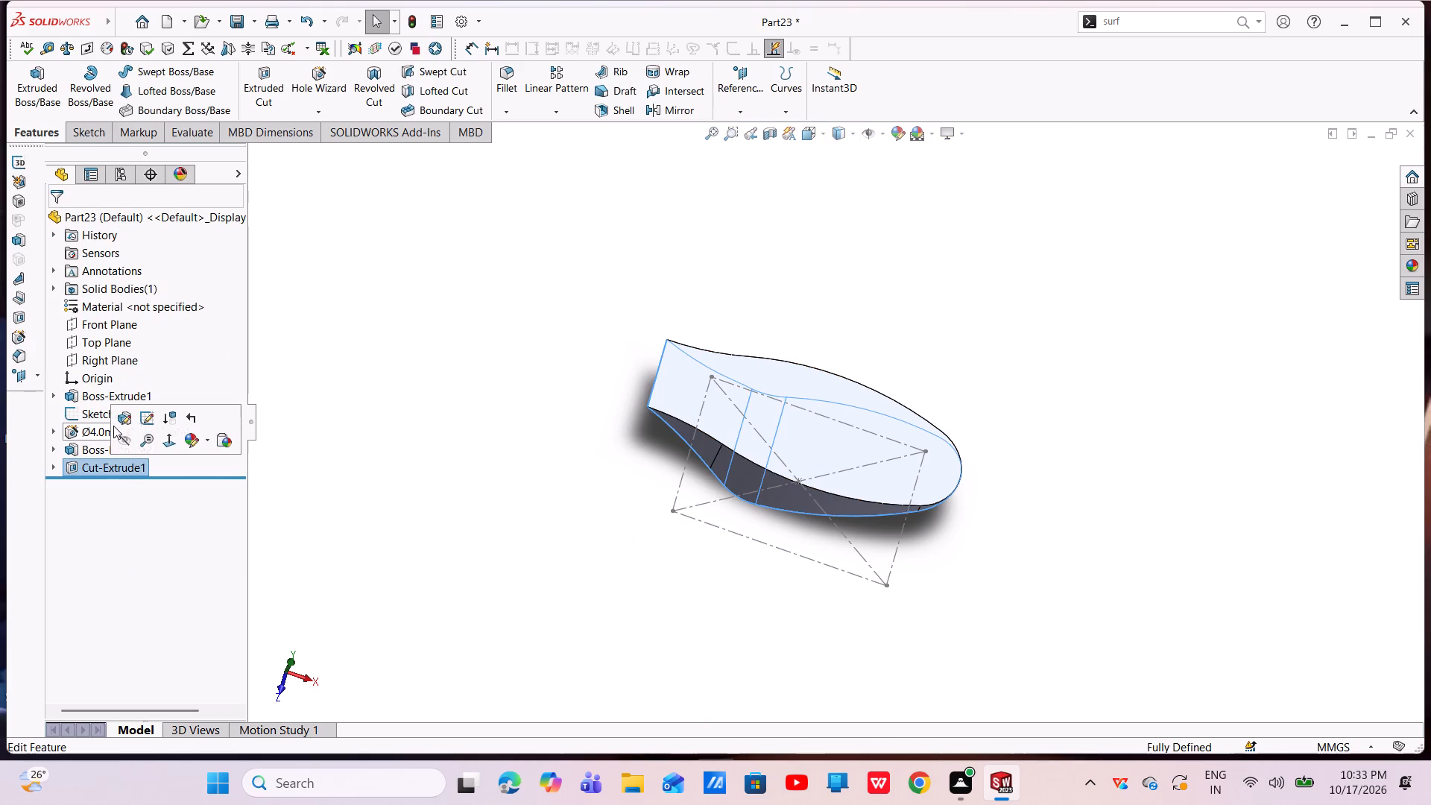
pyautogui.click(119, 423)
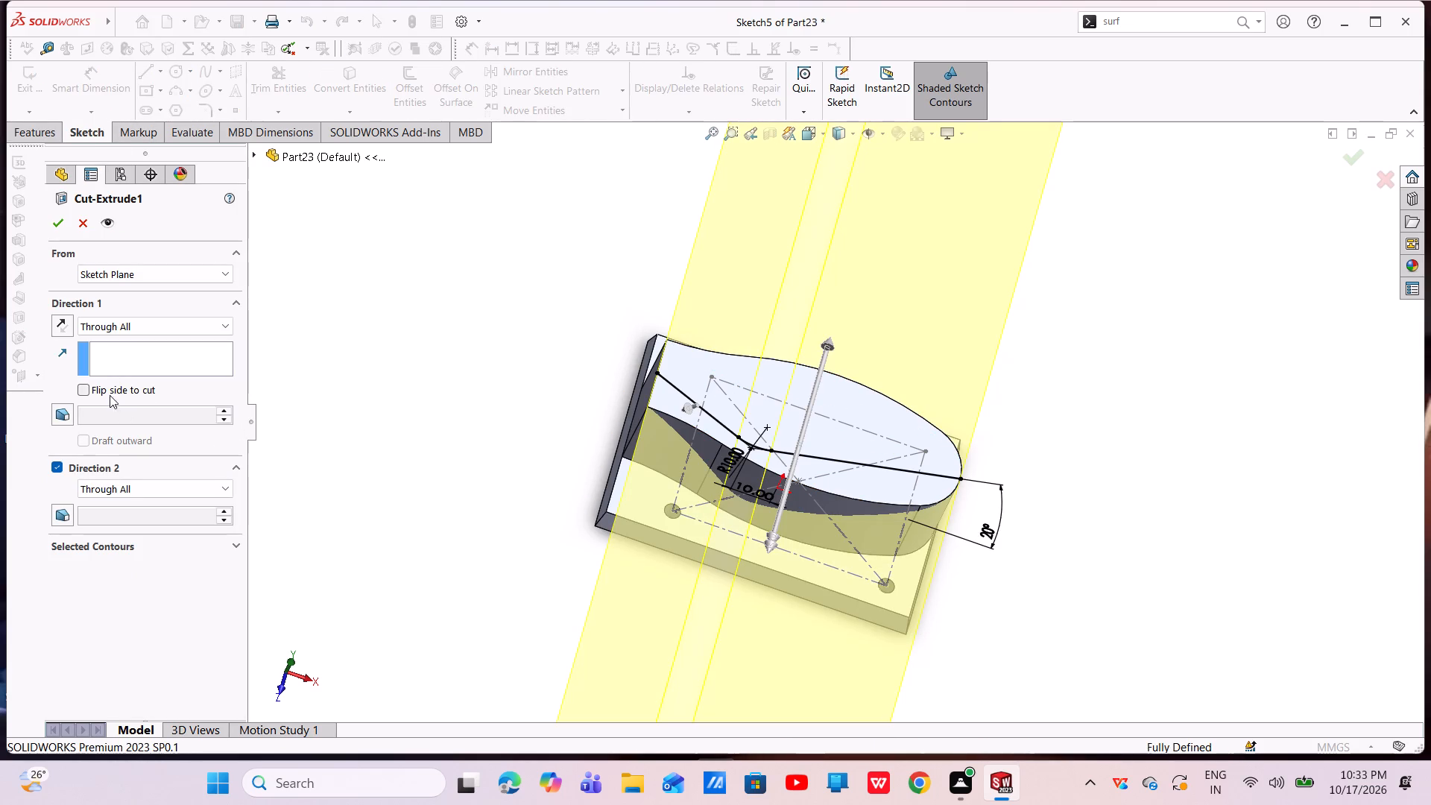
pyautogui.click(106, 387)
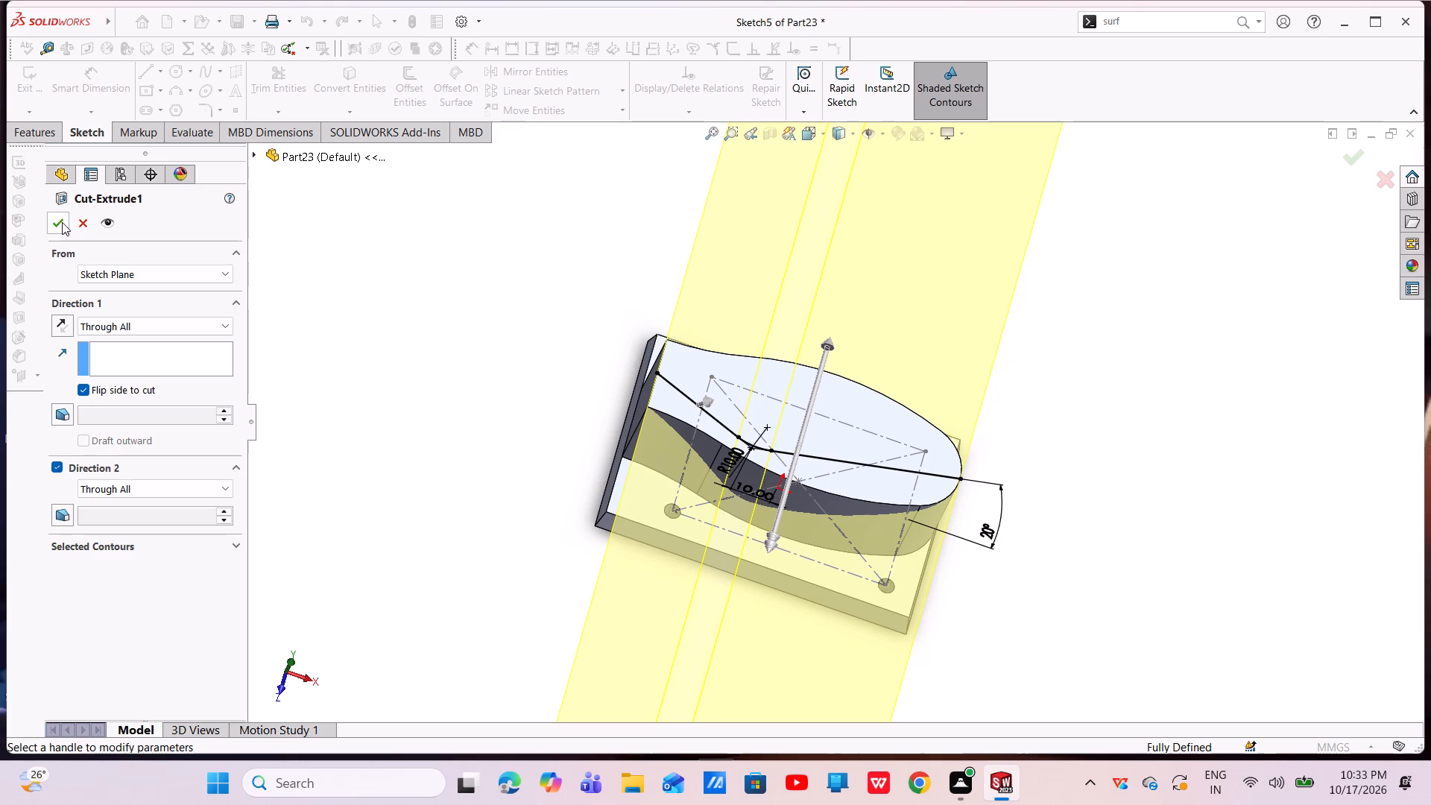
pyautogui.click(62, 222)
pyautogui.scroll(1, 765, 459)
pyautogui.moveTo(766, 458); pyautogui.dragTo(770, 336, button='middle')
pyautogui.scroll(1, 766, 458)
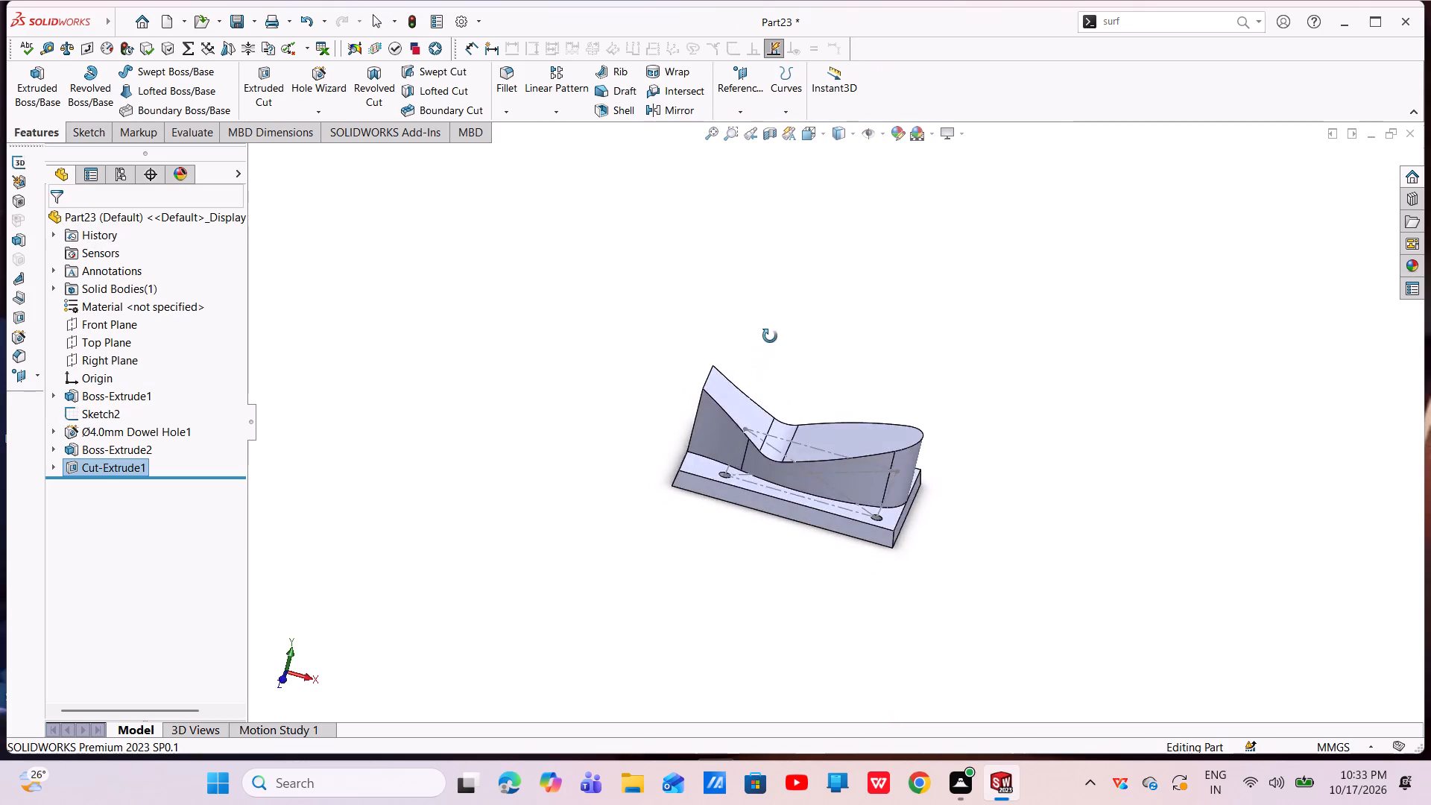
pyautogui.moveTo(770, 336); pyautogui.dragTo(795, 490, button='middle')
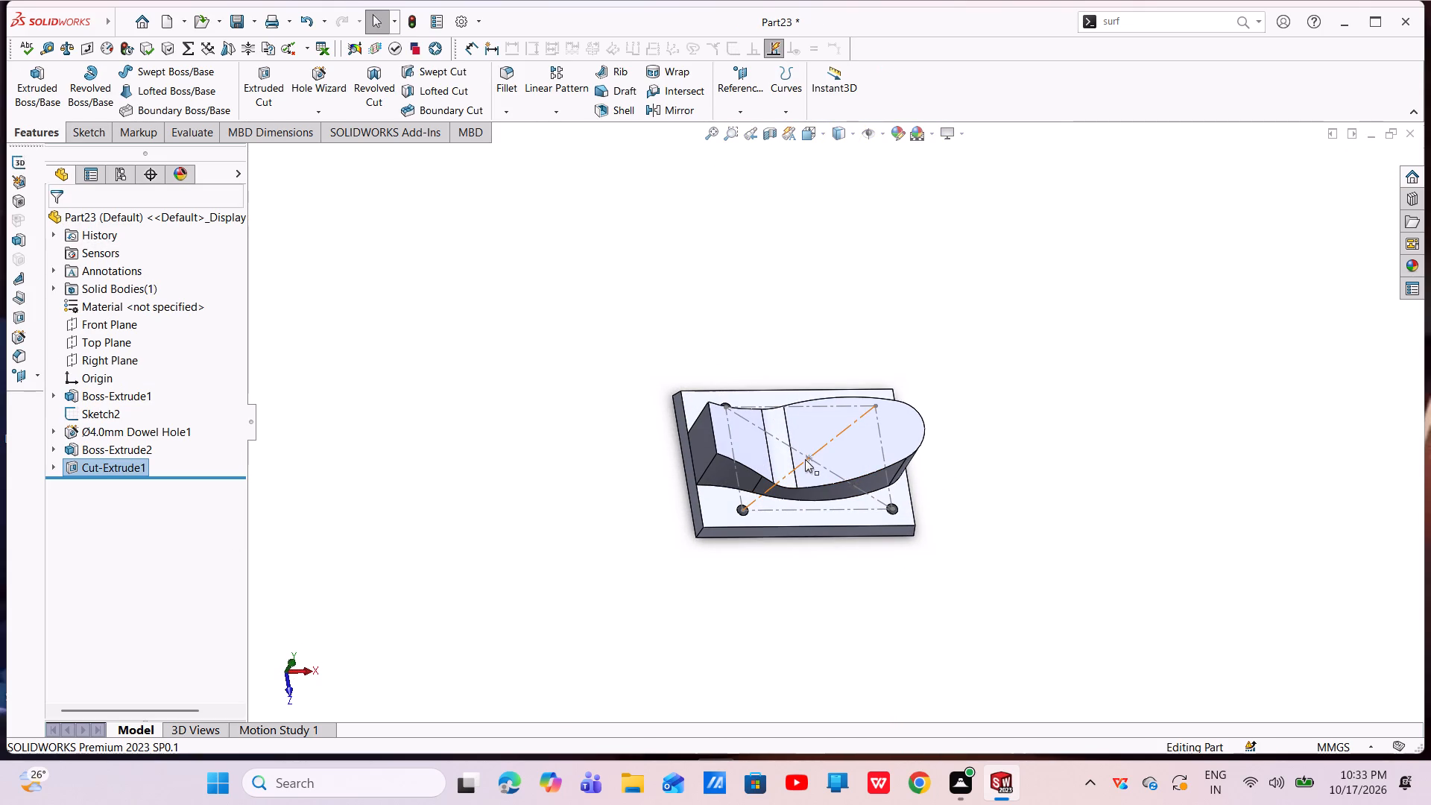
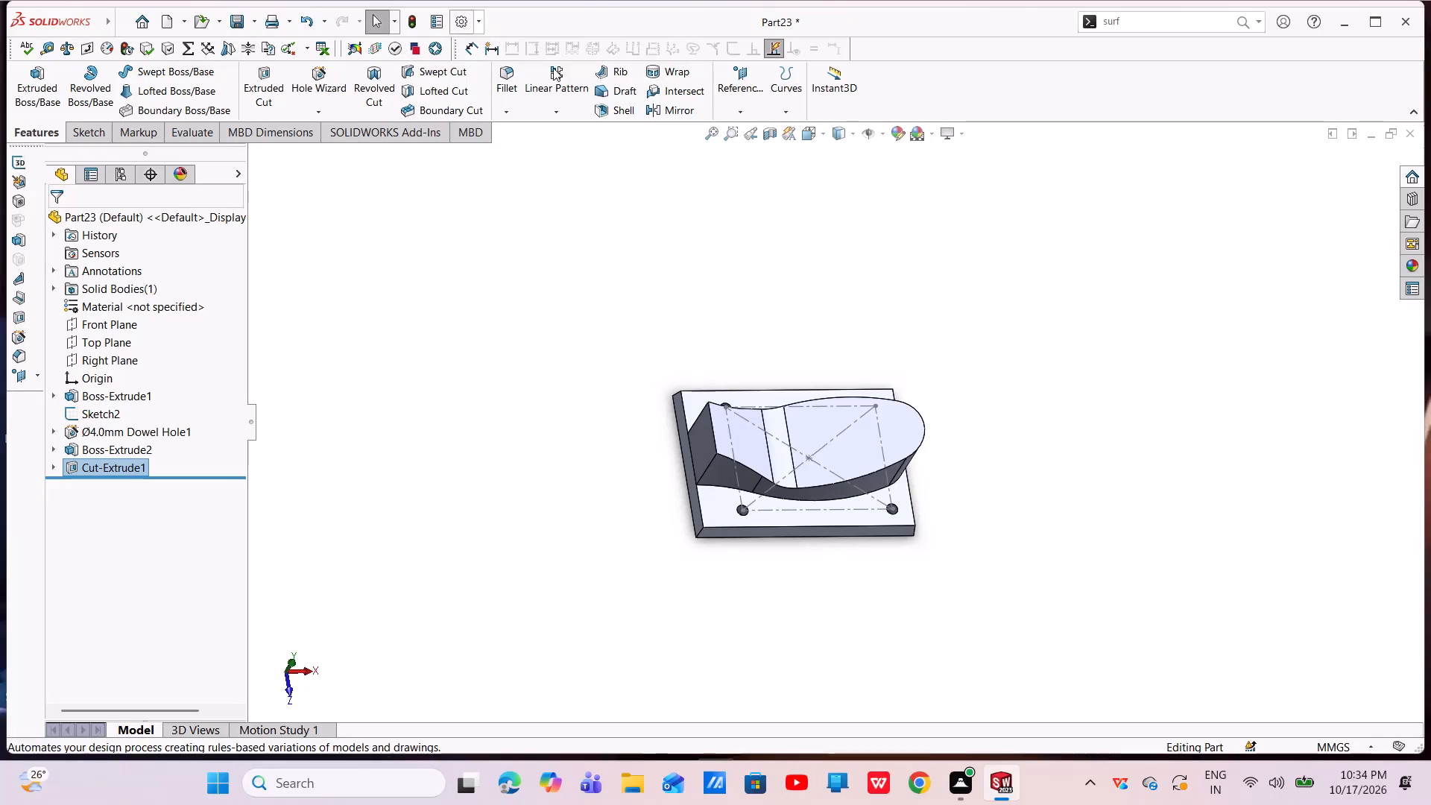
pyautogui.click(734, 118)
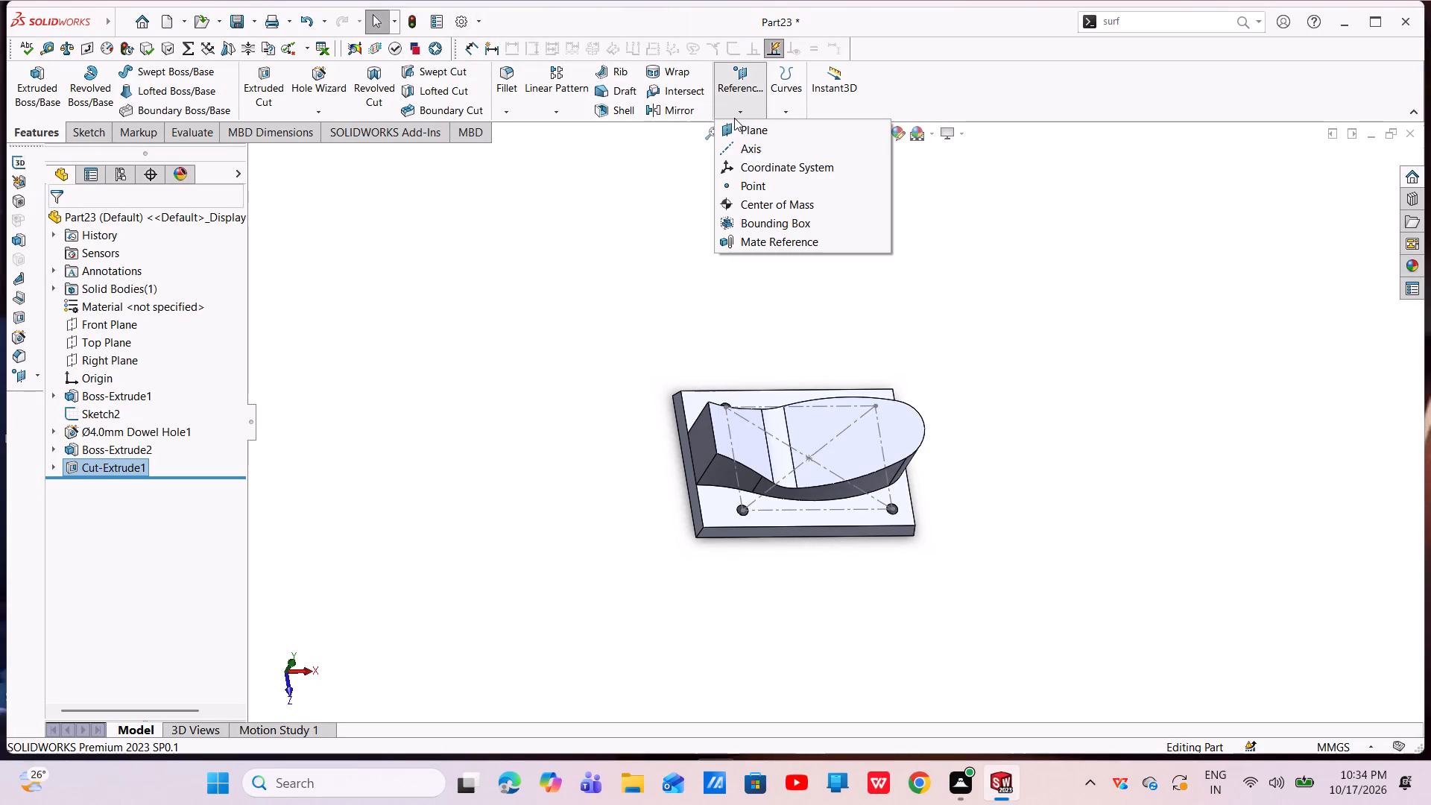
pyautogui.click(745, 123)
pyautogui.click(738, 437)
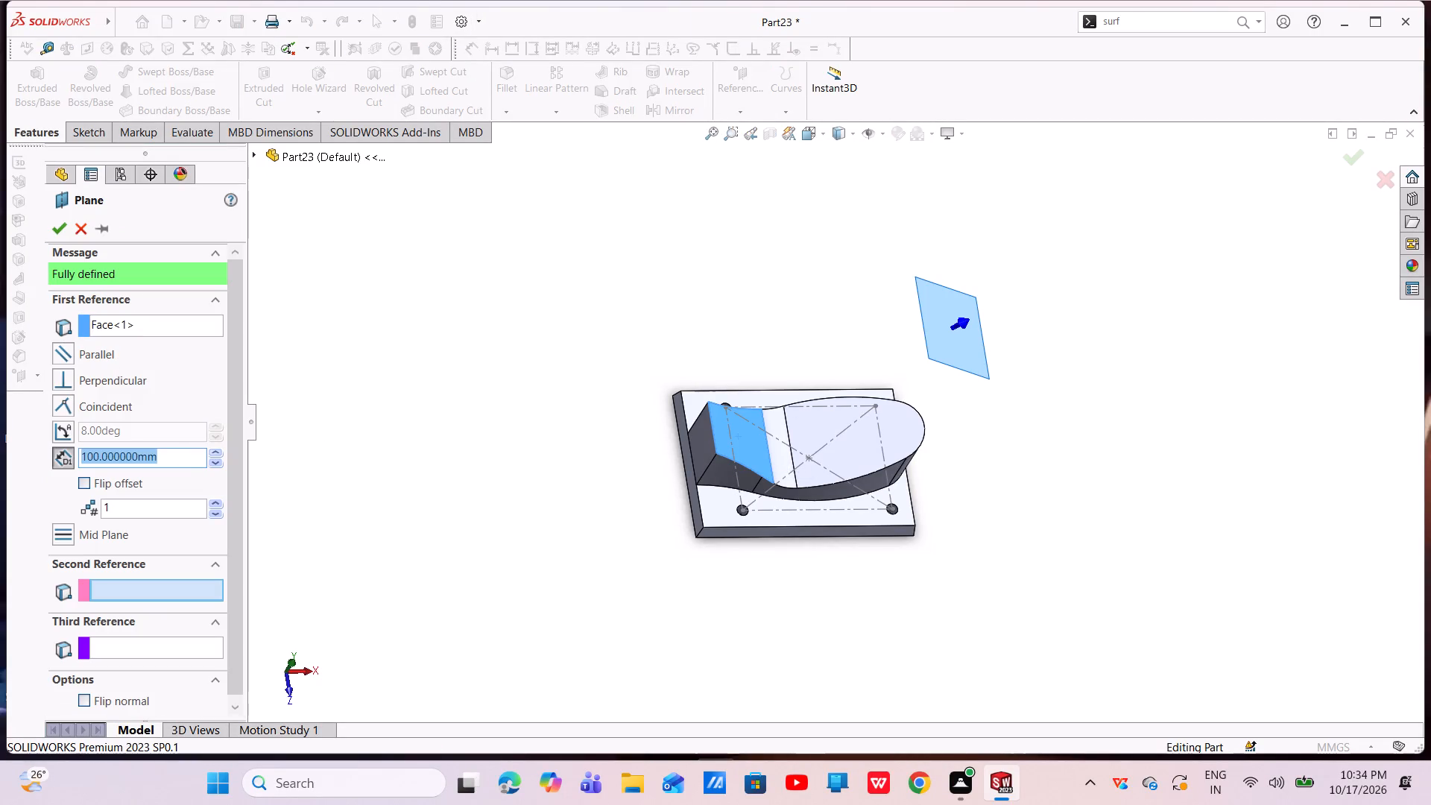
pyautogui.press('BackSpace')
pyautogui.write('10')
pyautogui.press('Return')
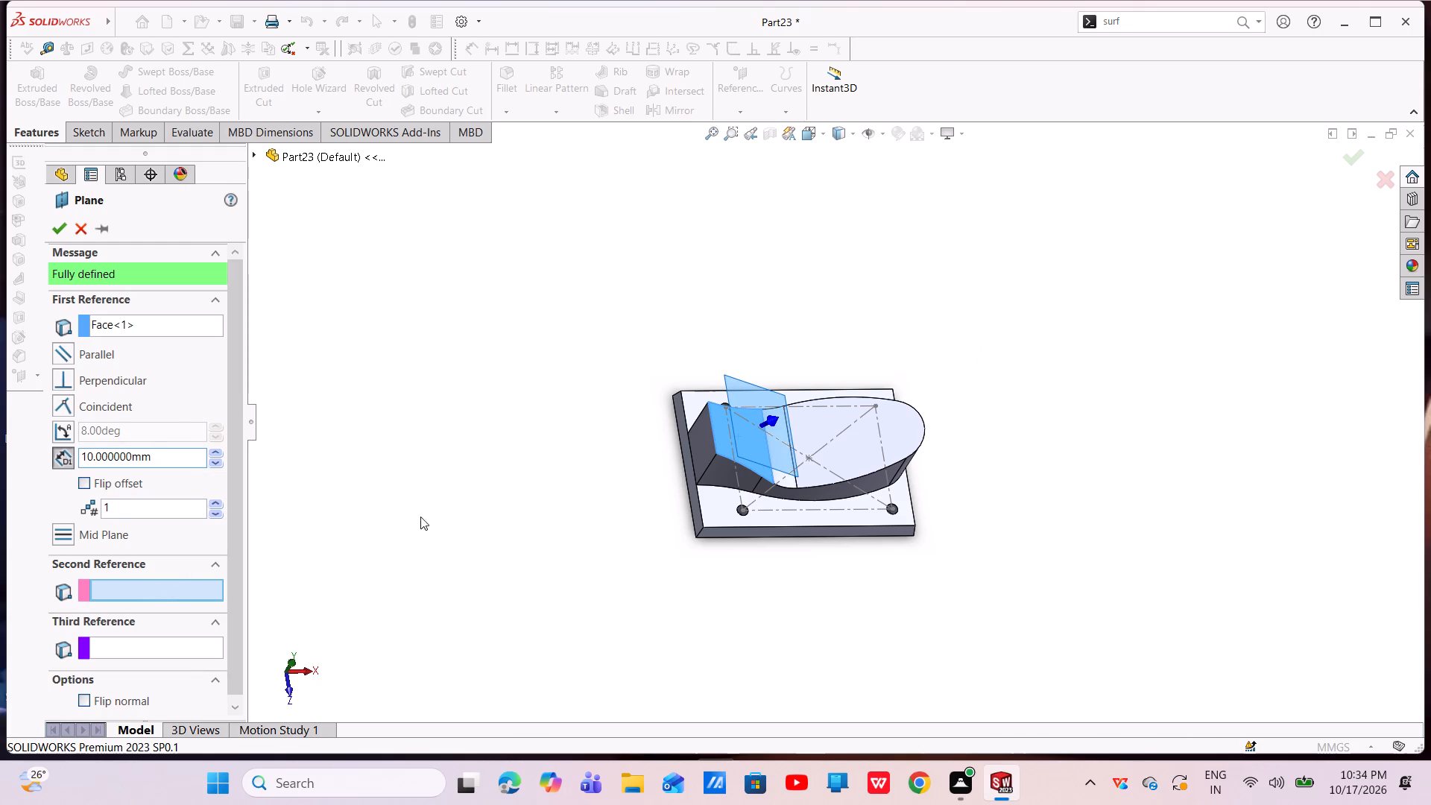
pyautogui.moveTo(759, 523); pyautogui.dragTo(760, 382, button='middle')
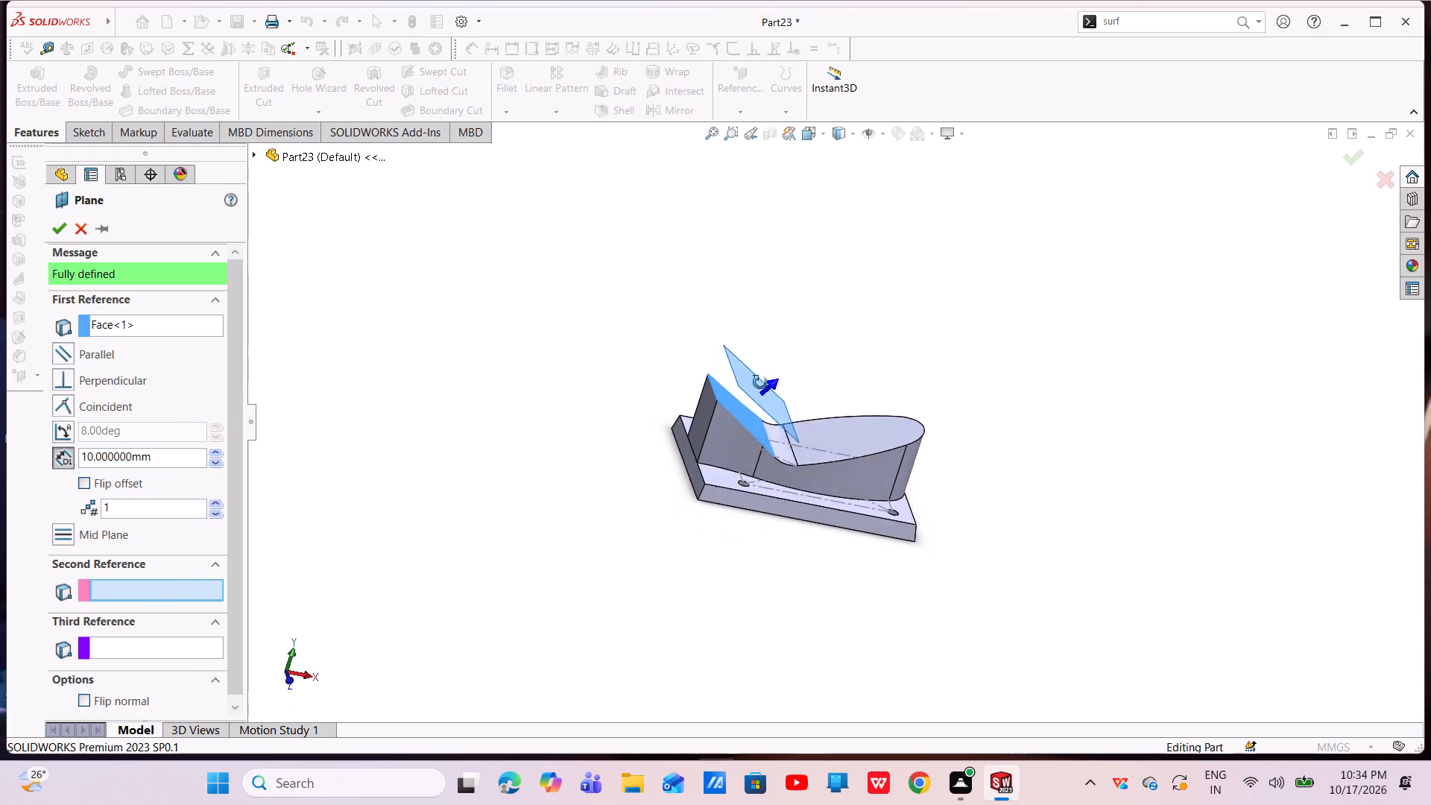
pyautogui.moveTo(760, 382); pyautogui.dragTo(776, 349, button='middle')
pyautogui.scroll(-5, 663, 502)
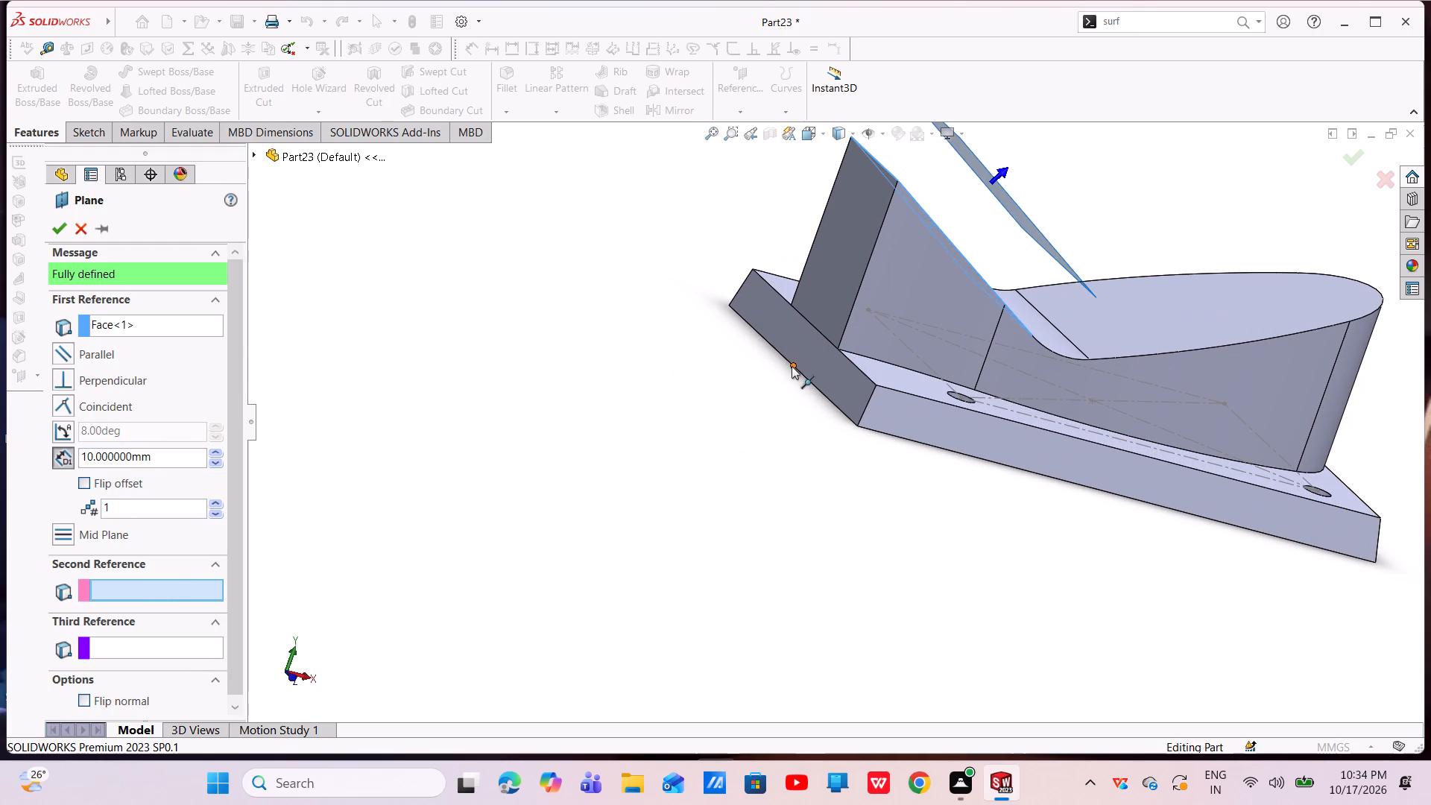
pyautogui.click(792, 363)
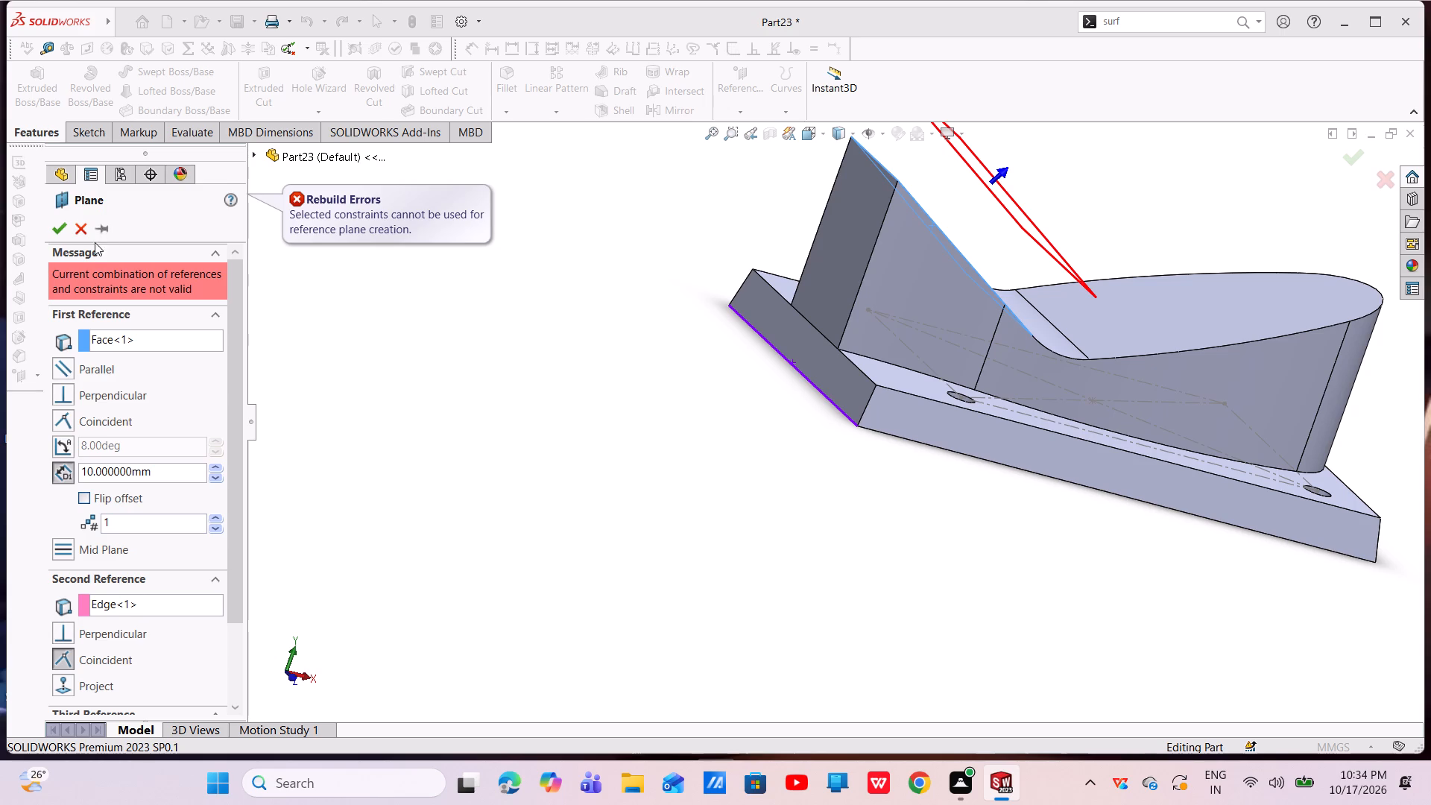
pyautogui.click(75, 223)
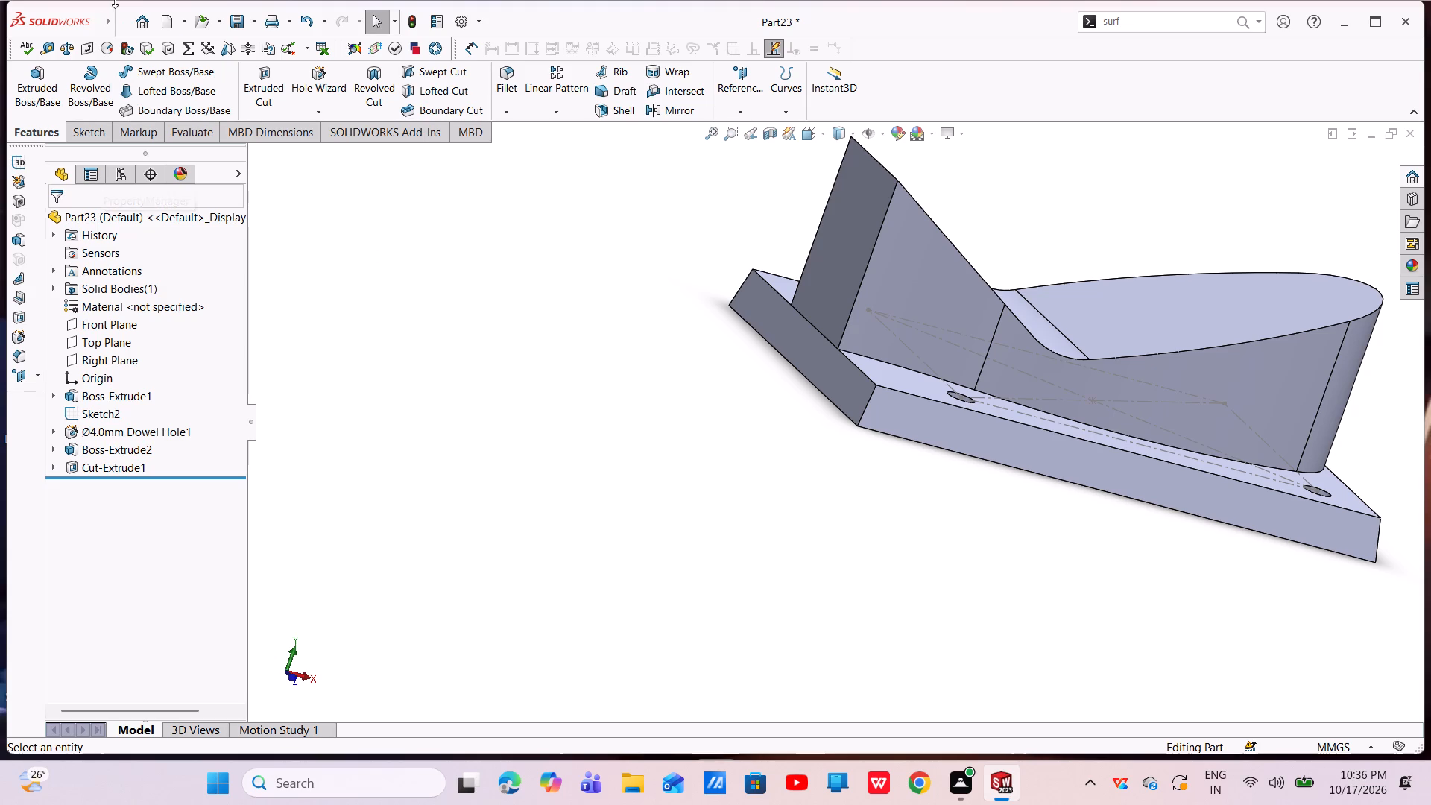
# Create a reference plane parallel to the boss's sloped top face, through the midpoint of the base plate's bottom edge at the boss's tall end.
pyautogui.scroll(2, 1067, 261)
pyautogui.moveTo(1067, 260); pyautogui.dragTo(1058, 405, button='middle')
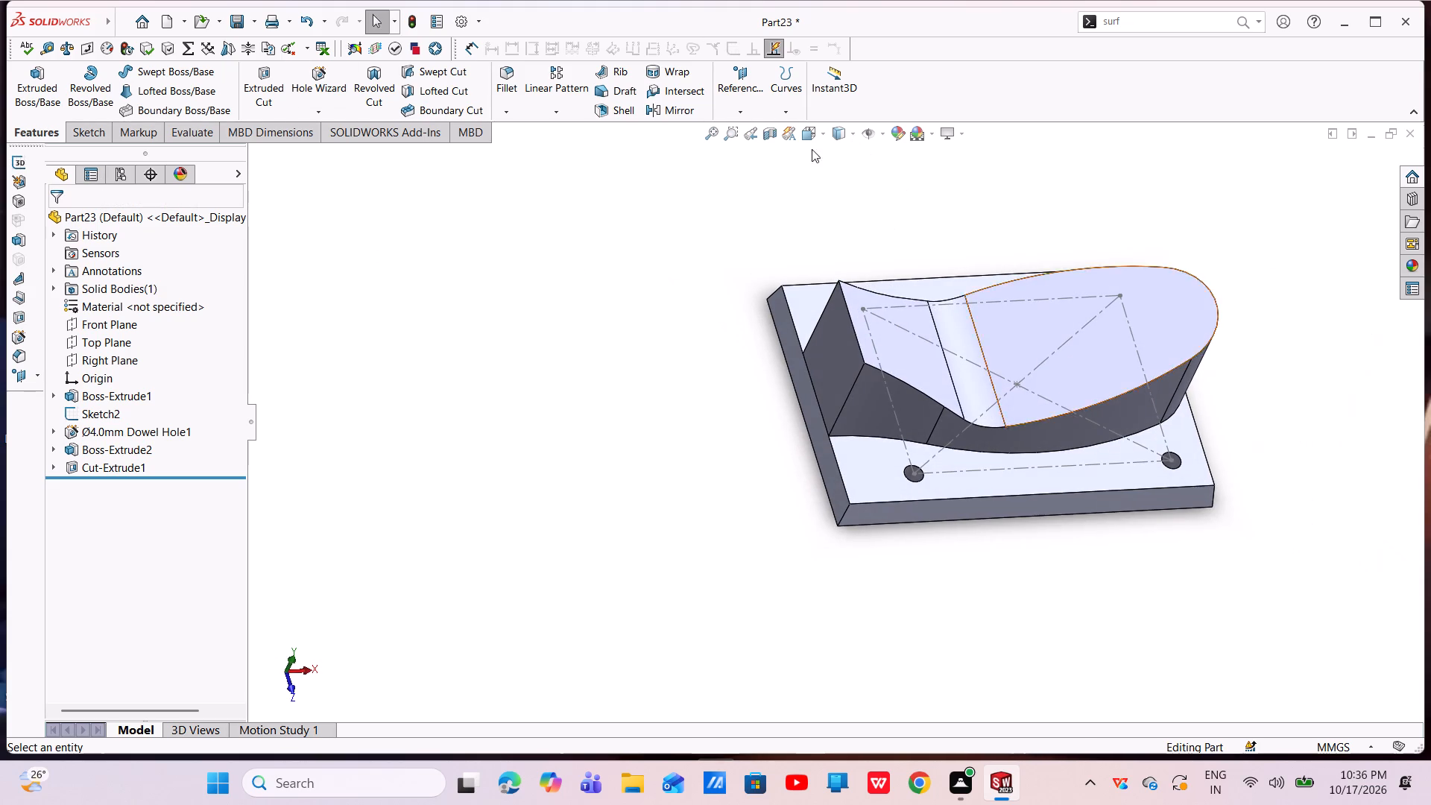
pyautogui.click(826, 140)
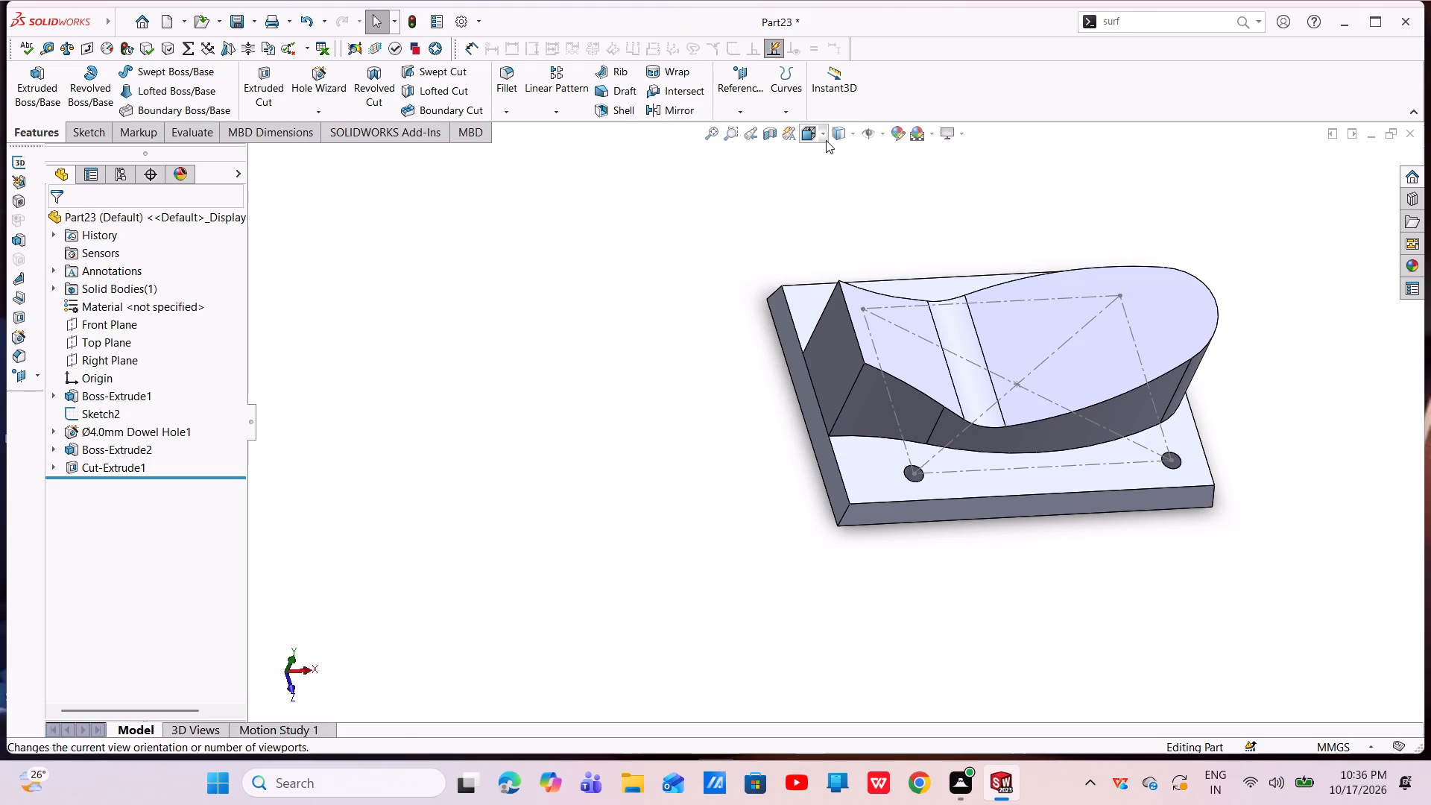
pyautogui.click(887, 174)
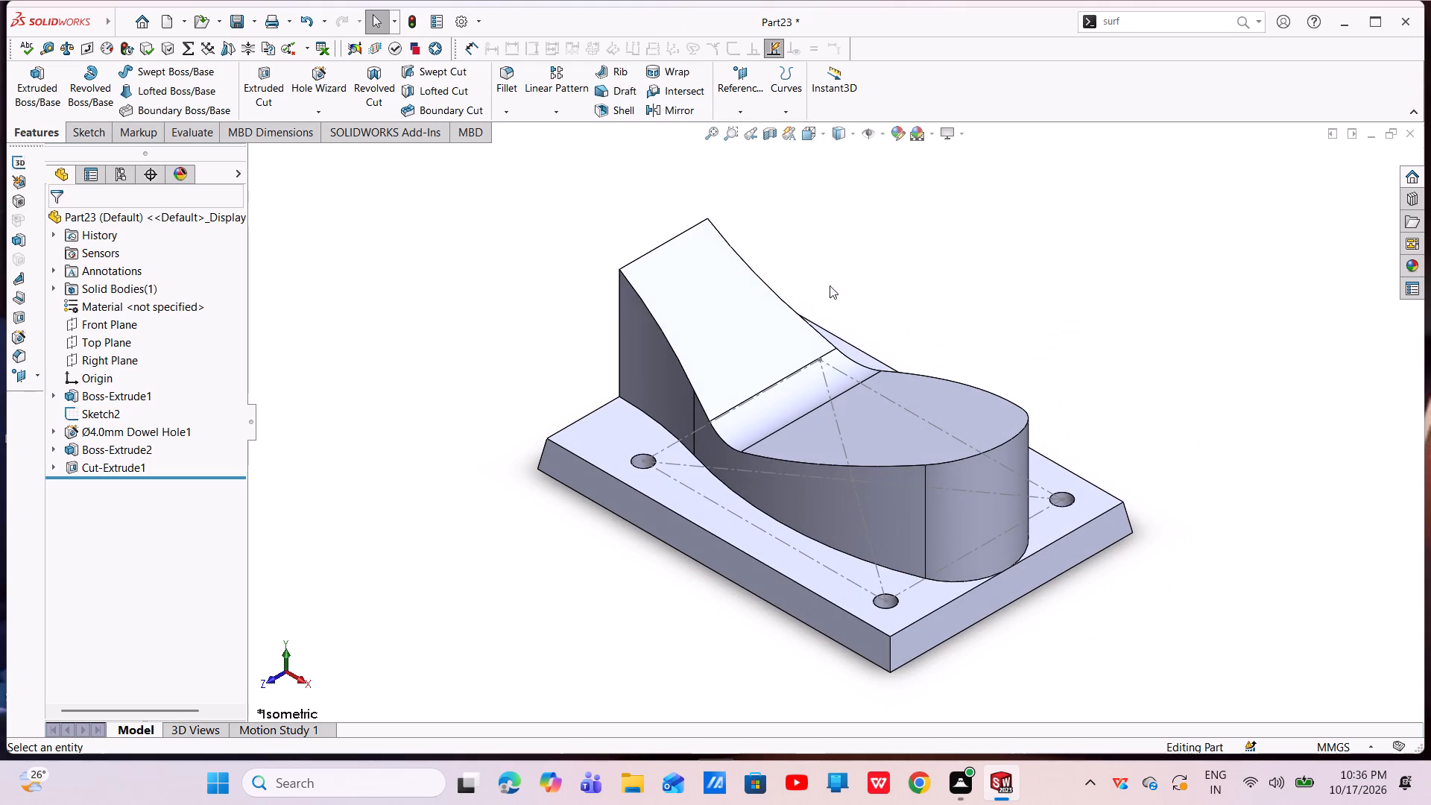
pyautogui.click(759, 116)
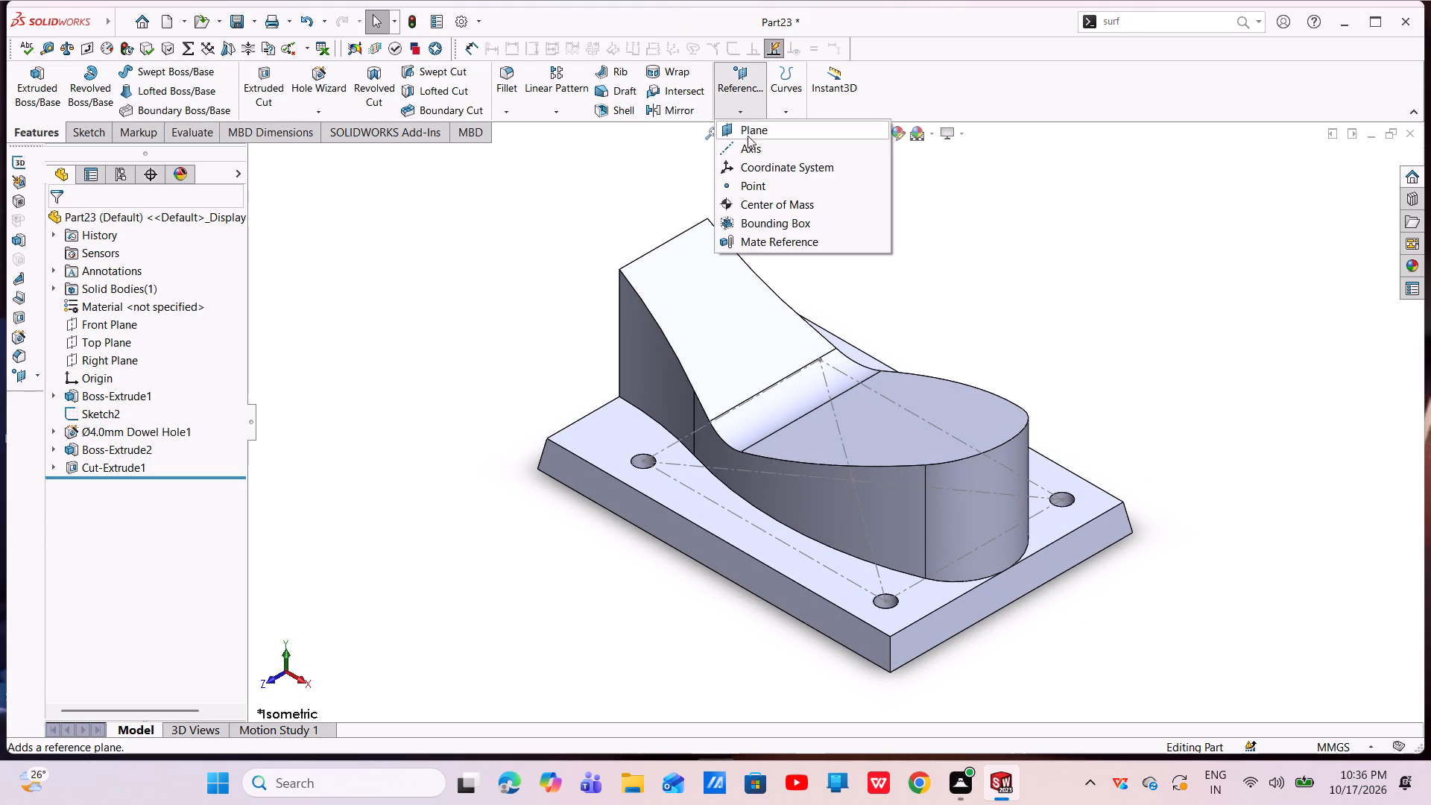
pyautogui.click(759, 126)
pyautogui.click(703, 308)
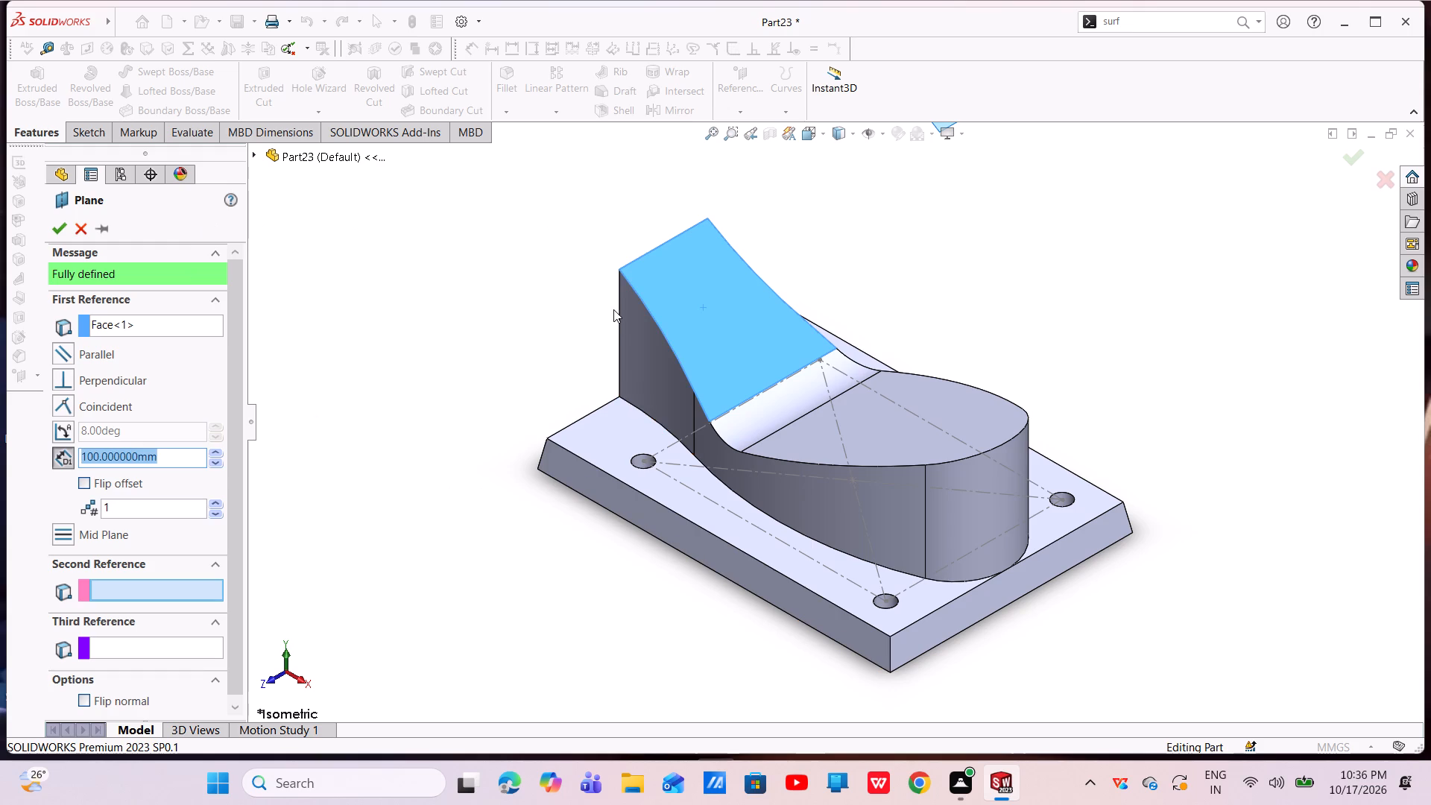
pyautogui.scroll(3, 613, 309)
pyautogui.moveTo(636, 400); pyautogui.dragTo(768, 563, button='middle')
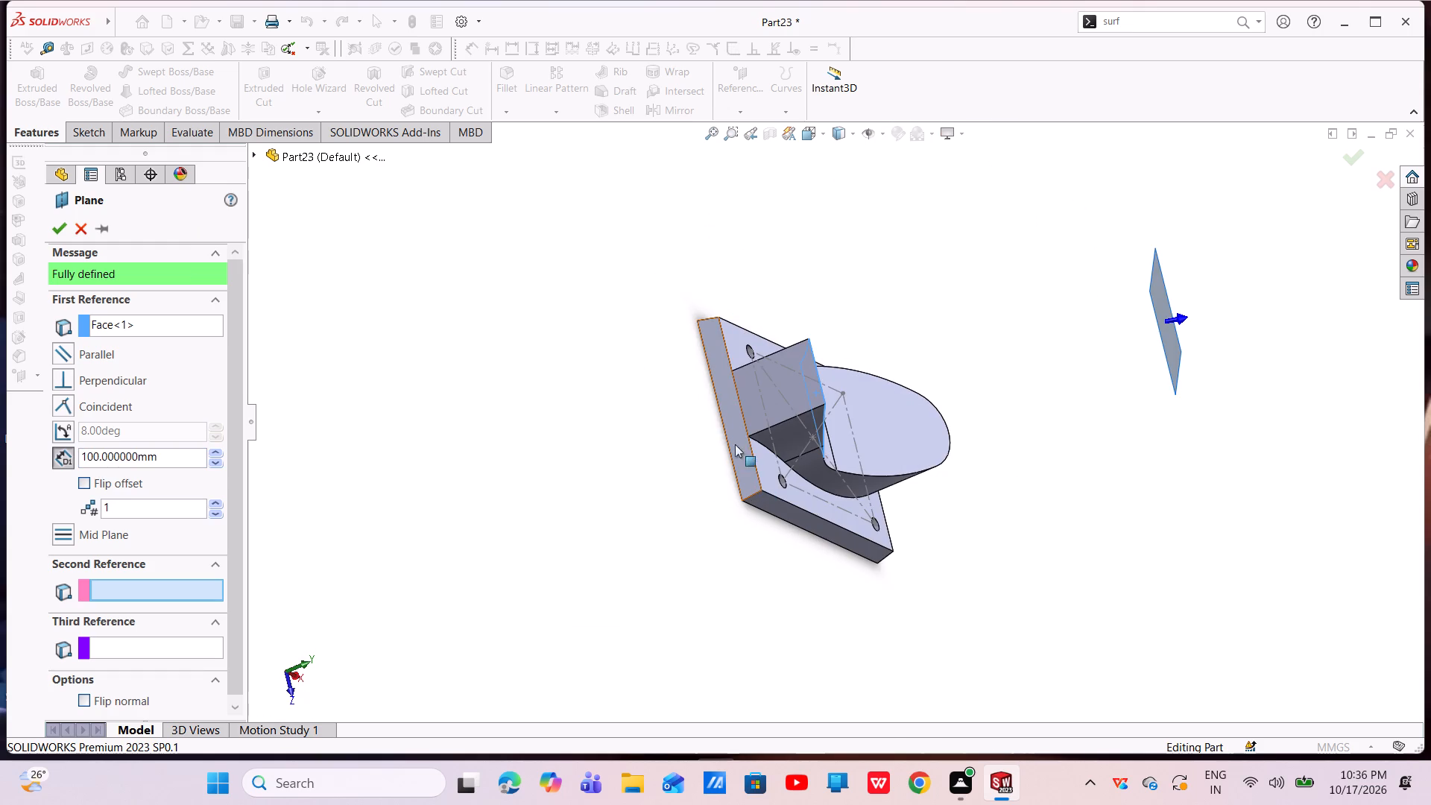
pyautogui.scroll(-1, 714, 417)
pyautogui.click(727, 408)
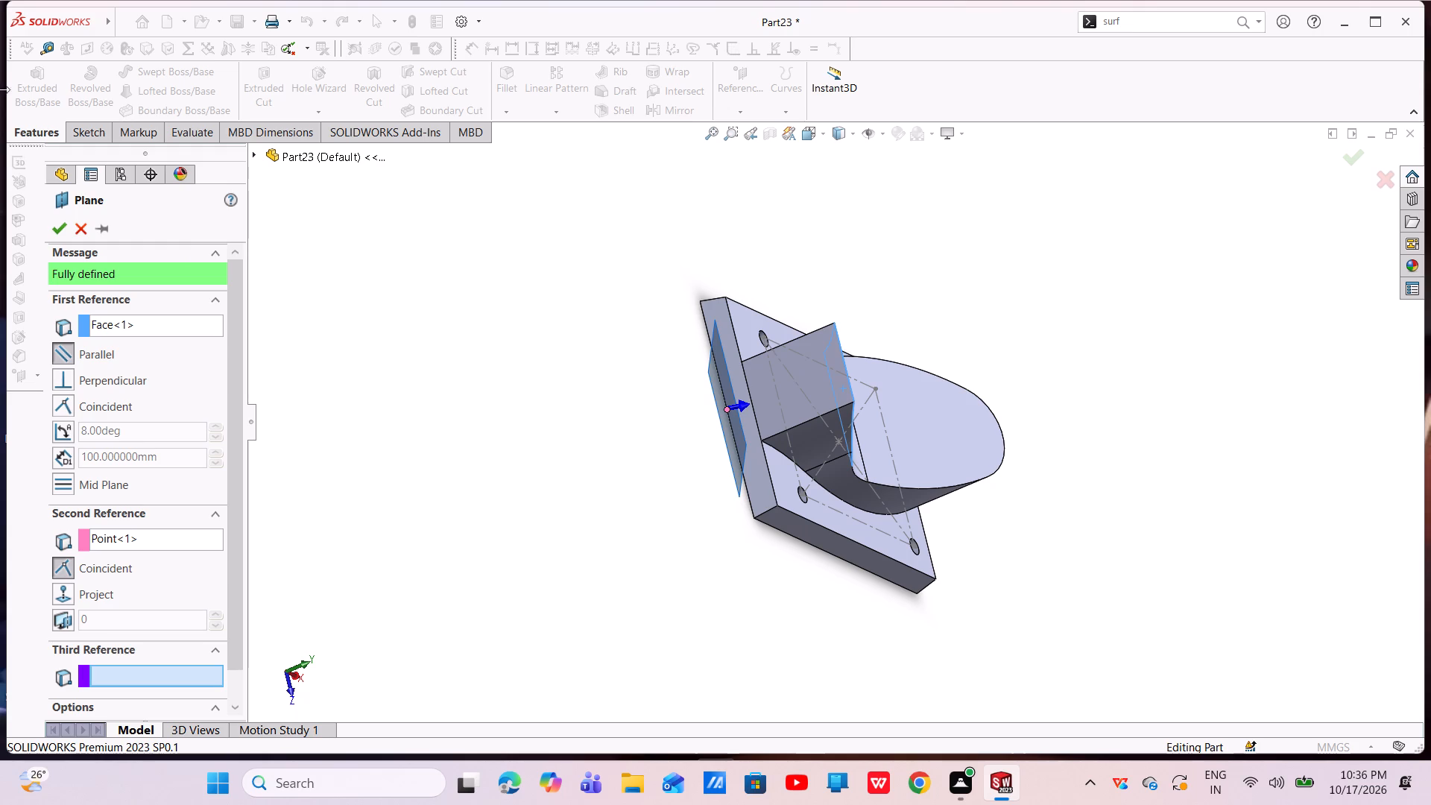
pyautogui.click(60, 345)
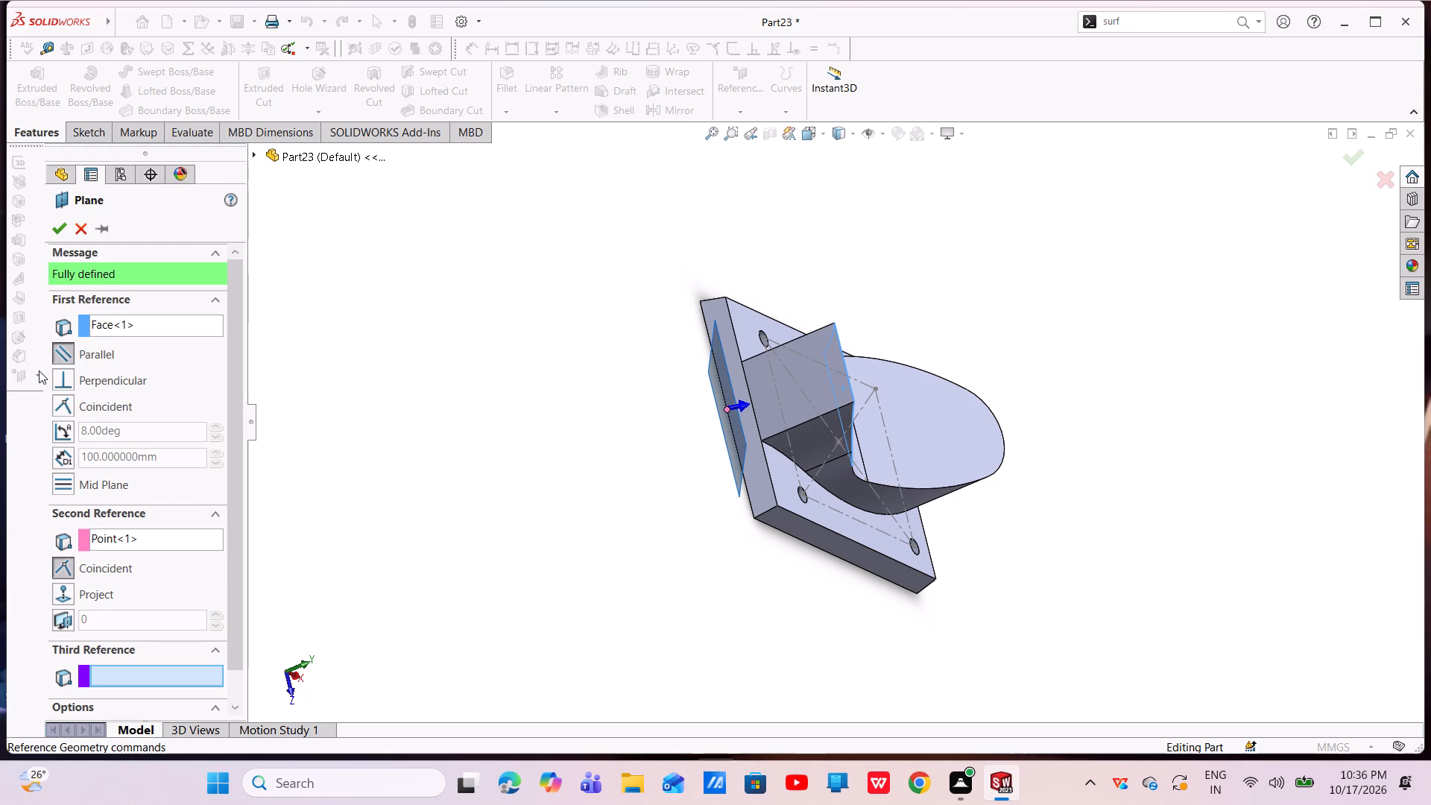
pyautogui.click(53, 231)
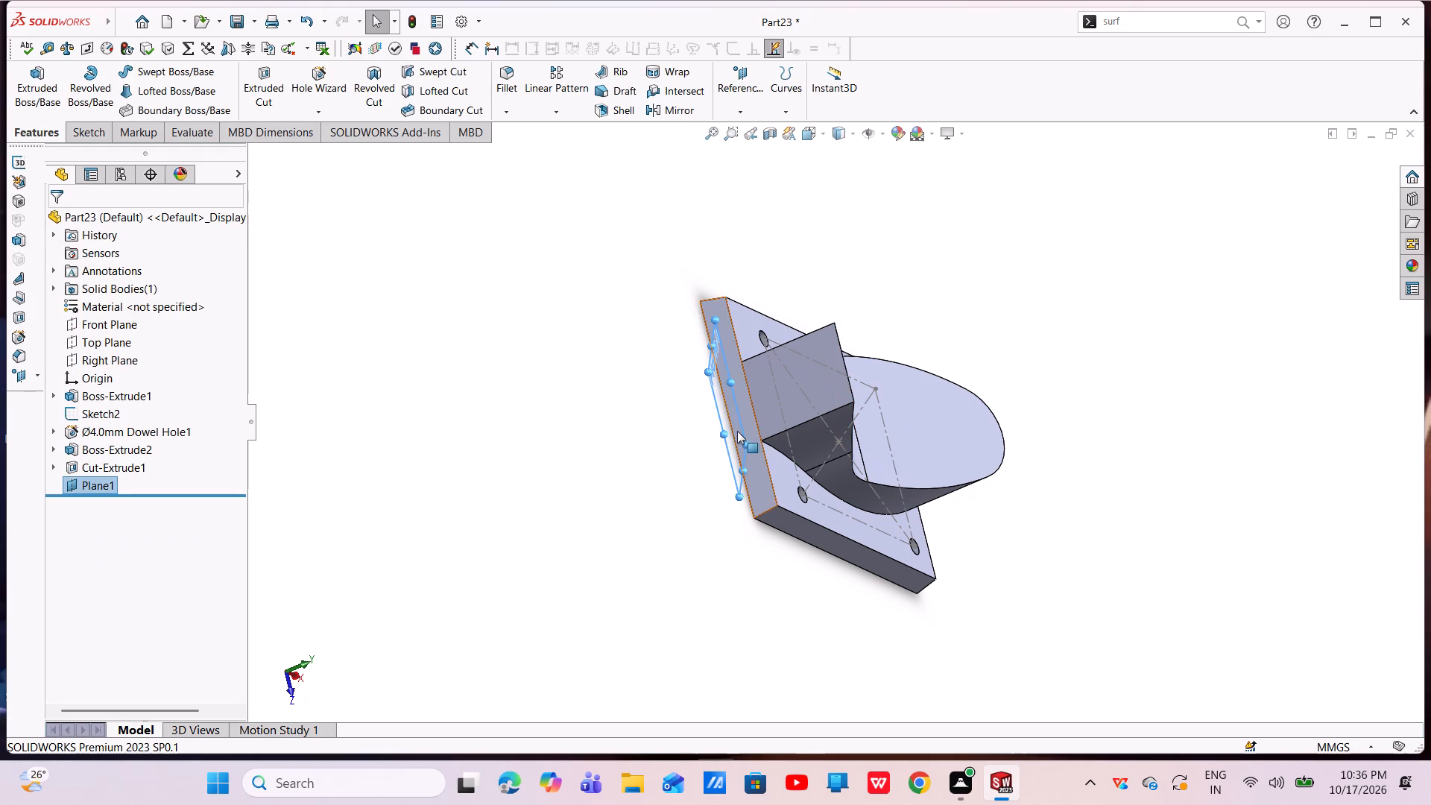
# Start a new sketch on the inclined reference plane through the base plate's bottom edge.
pyautogui.moveTo(765, 412); pyautogui.dragTo(826, 443, button='middle')
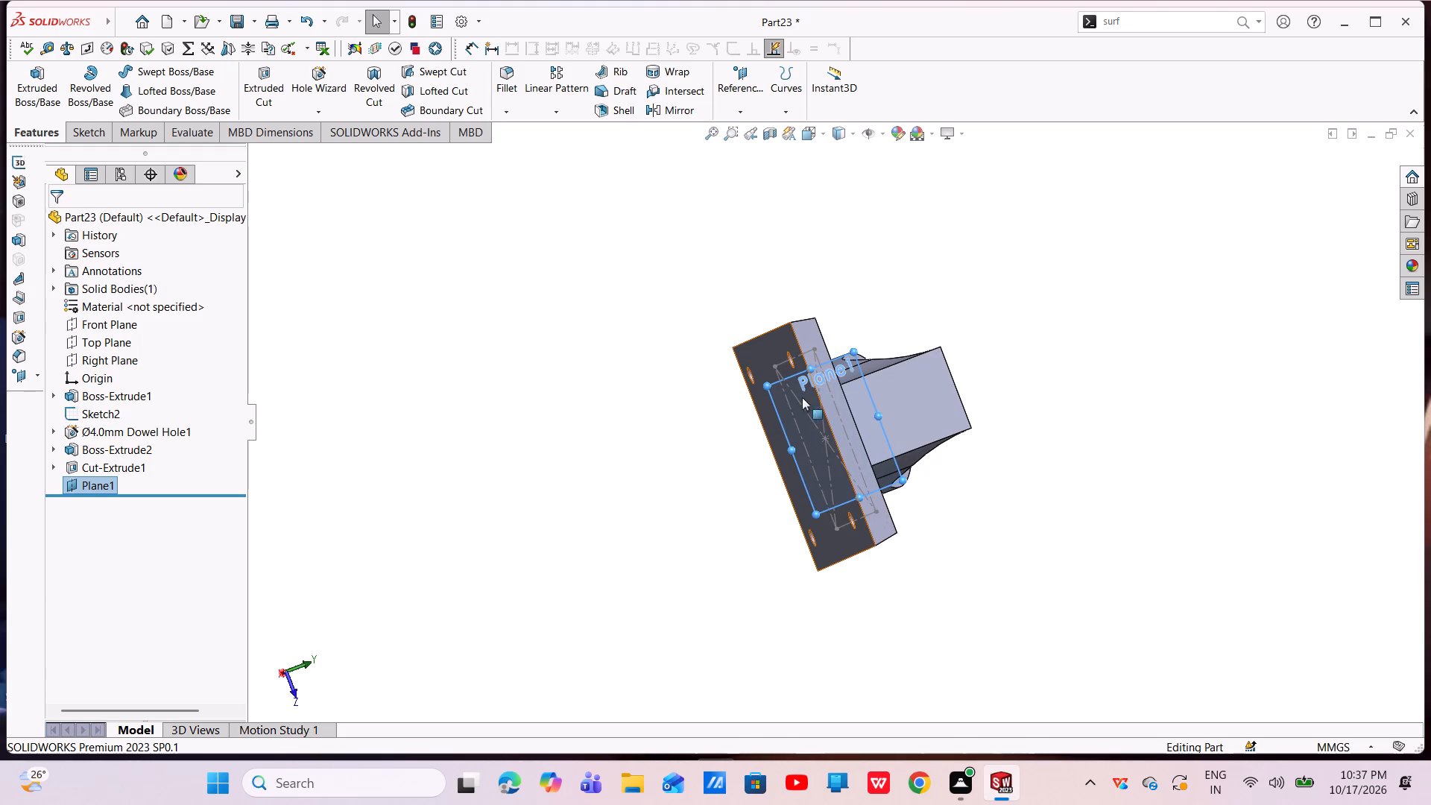
pyautogui.click(785, 432)
pyautogui.click(851, 387)
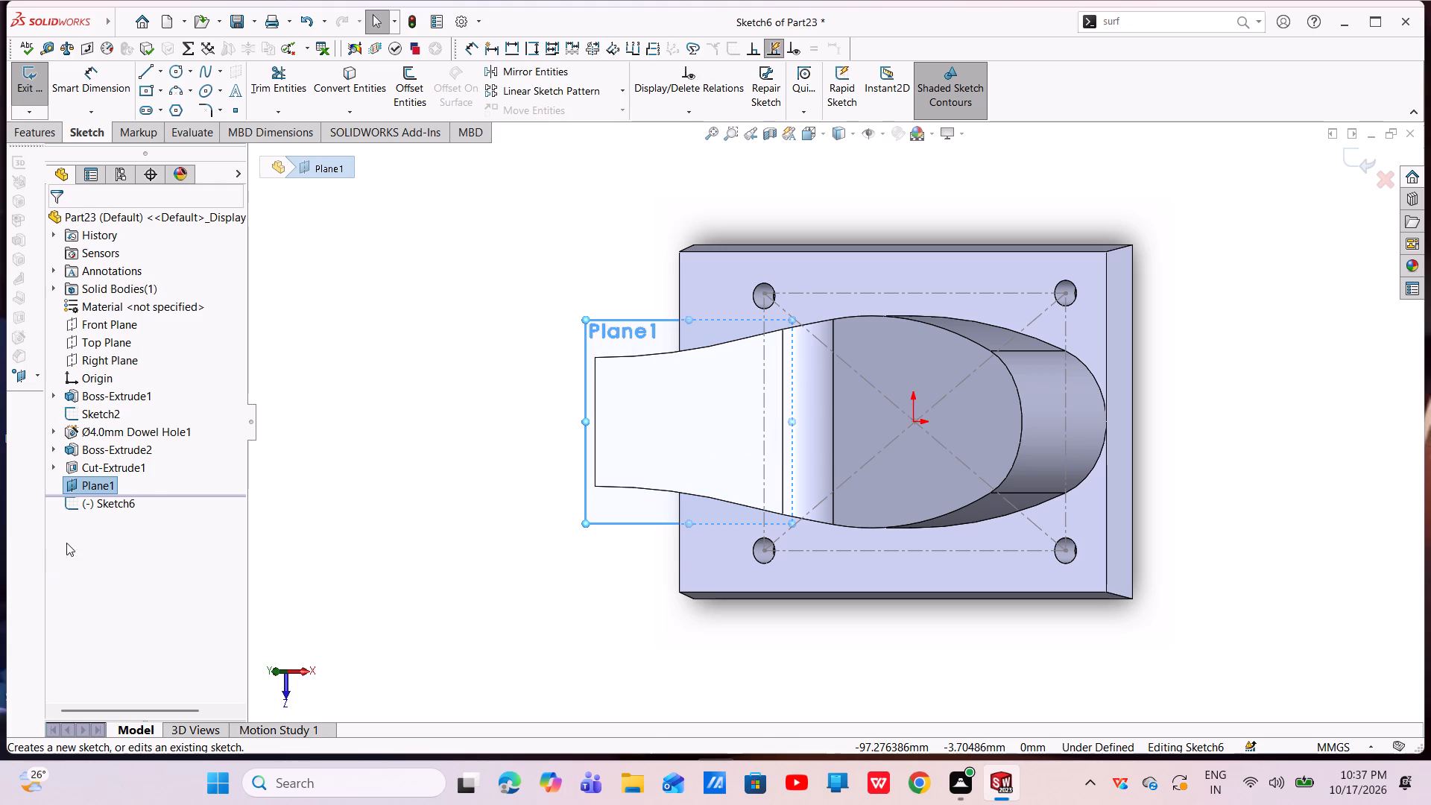
pyautogui.click(102, 508)
pyautogui.click(139, 489)
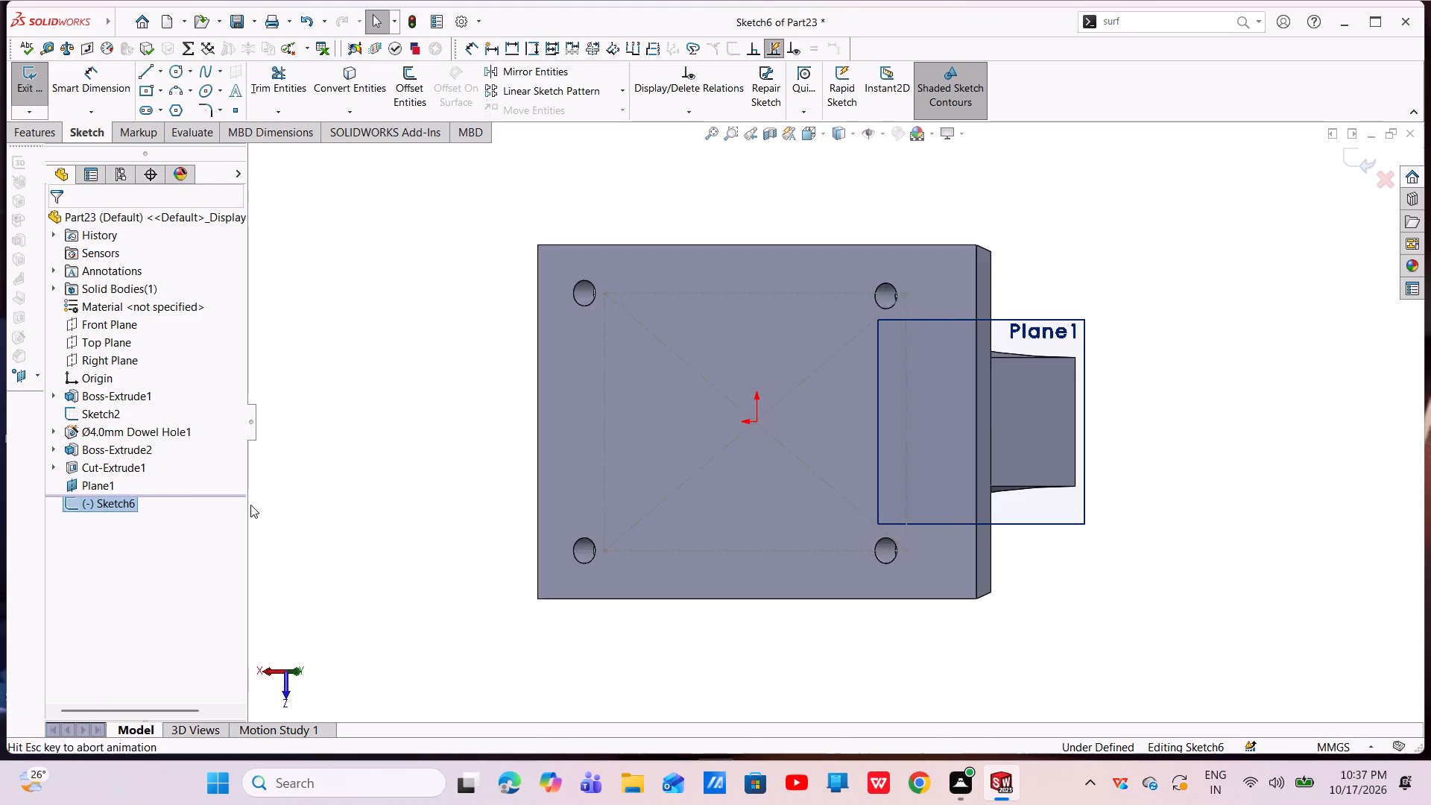
pyautogui.scroll(-3, 993, 411)
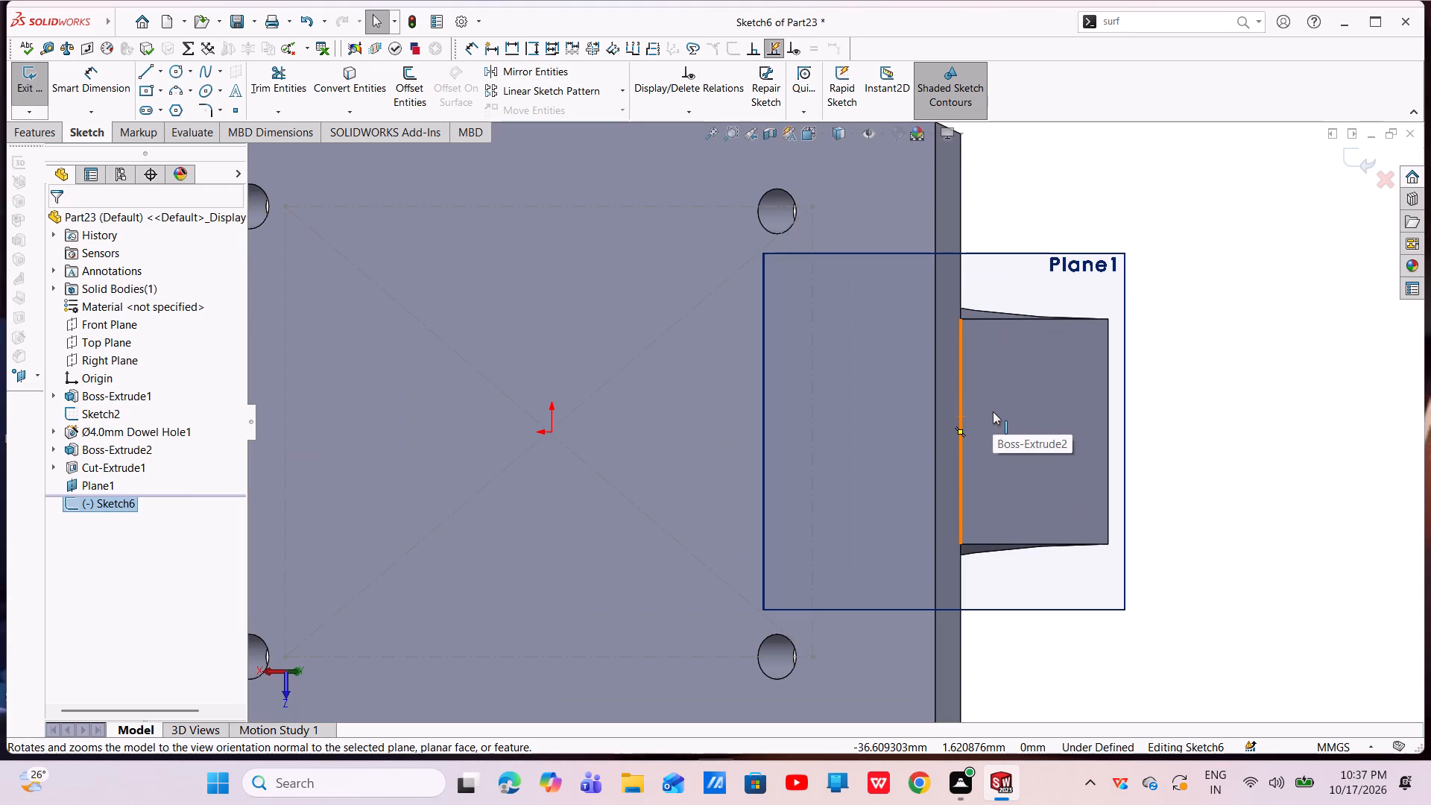
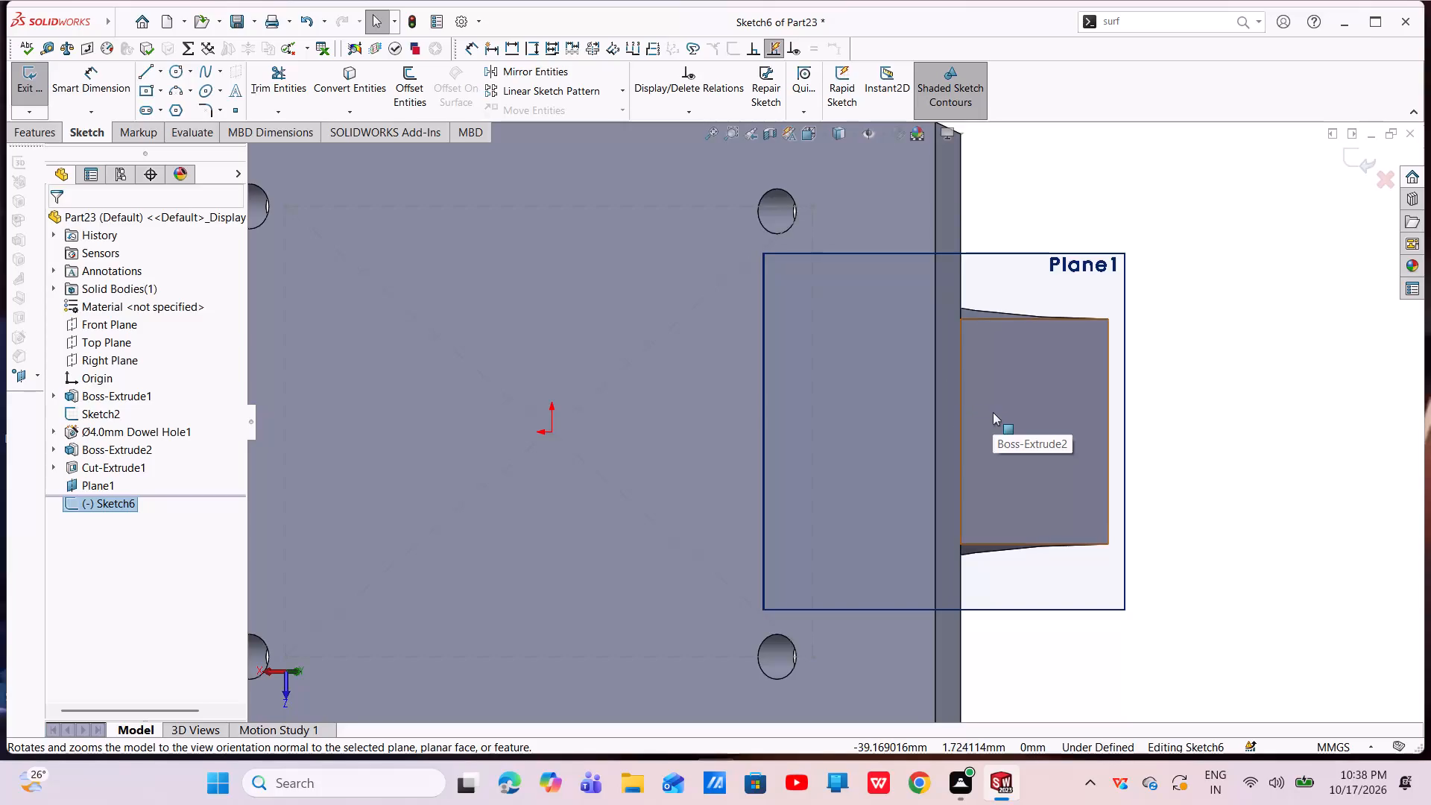
# Extend the inclined reference plane's displayed boundary across the base plate, past the origin.
pyautogui.click(762, 432)
pyautogui.moveTo(761, 428); pyautogui.dragTo(534, 364)
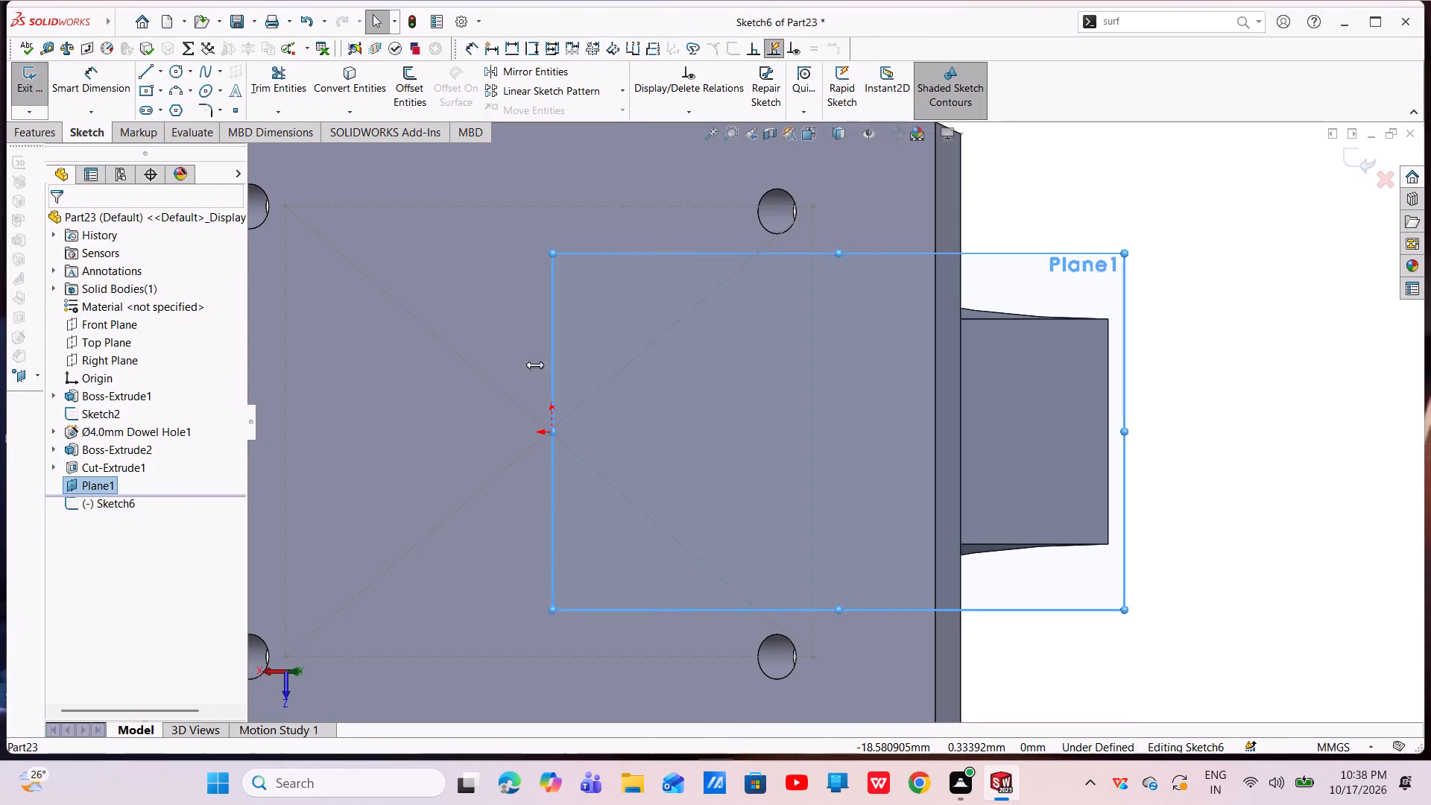
pyautogui.moveTo(534, 364); pyautogui.dragTo(379, 364)
pyautogui.click(461, 336)
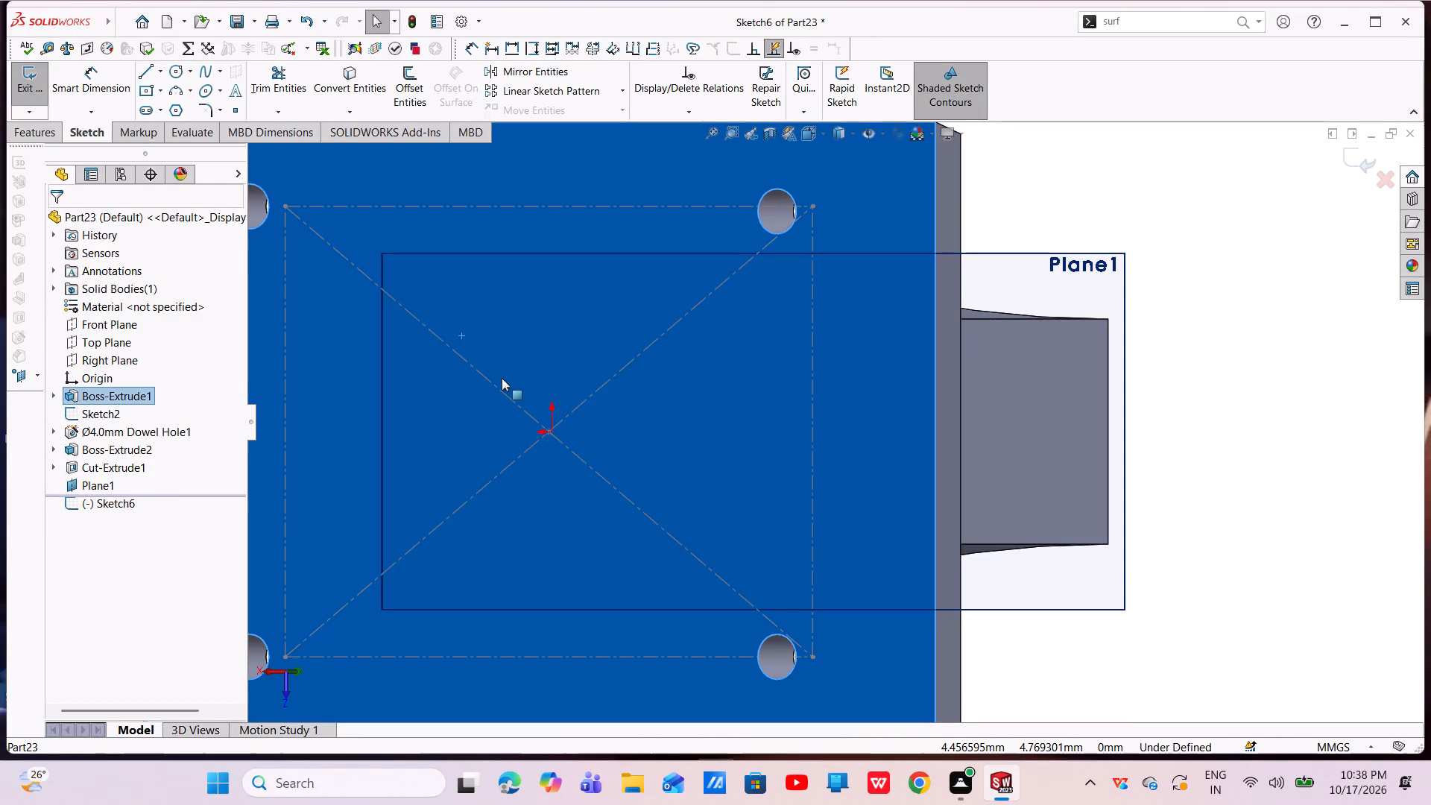
pyautogui.press('Escape')
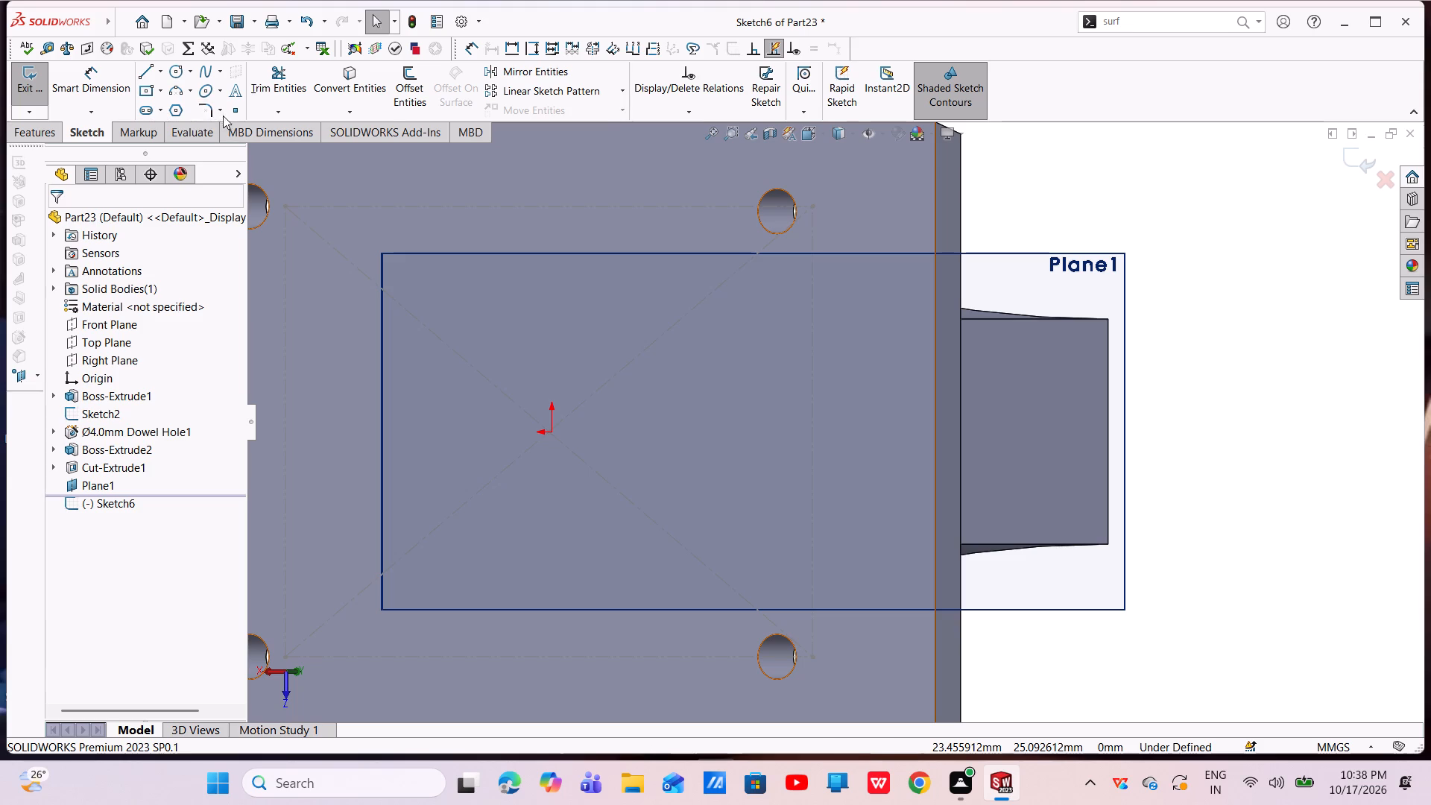
# Place a sketch point on the inclined plane, level with the origin and about 19.5 mm from it toward the boss's tall end.
pyautogui.click(236, 112)
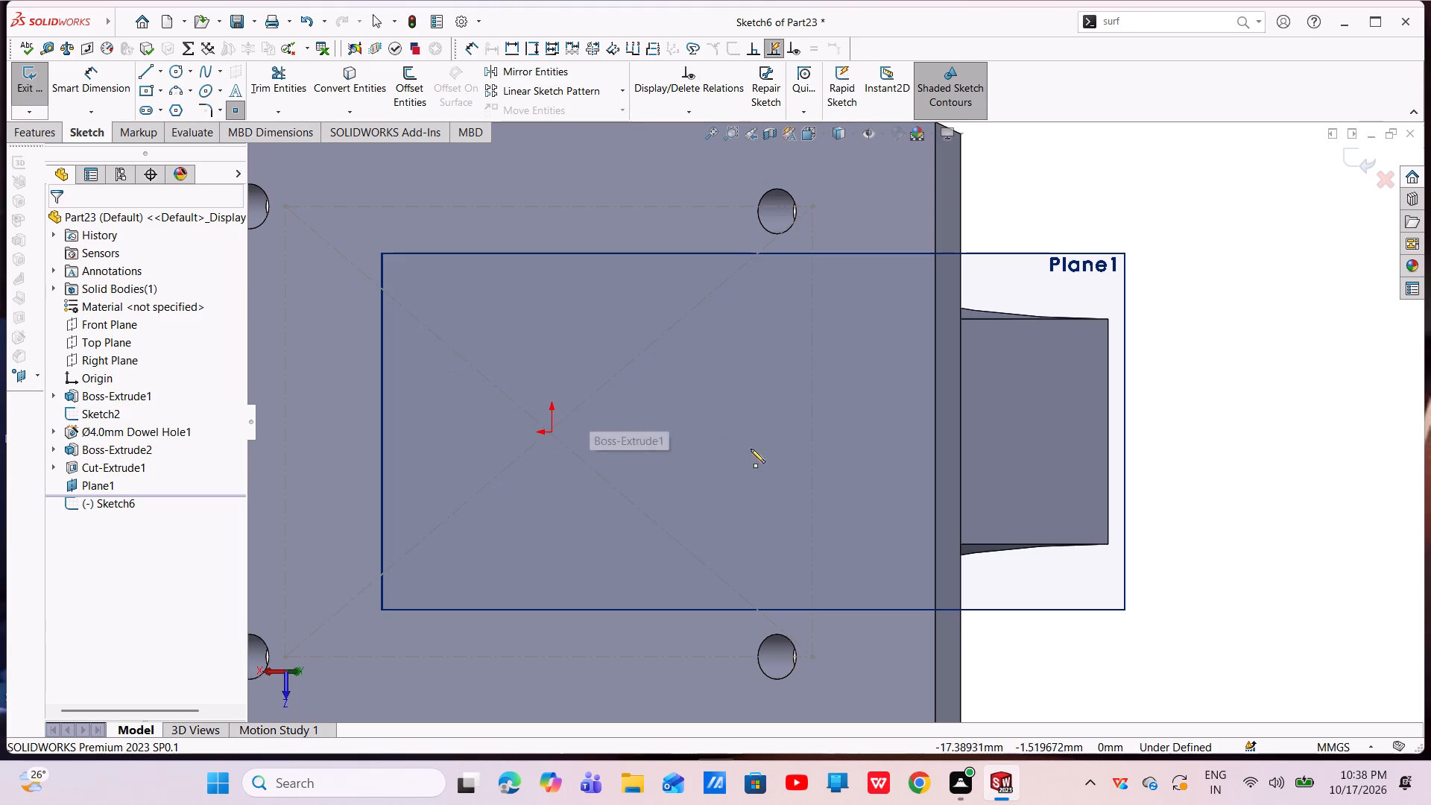
pyautogui.click(771, 433)
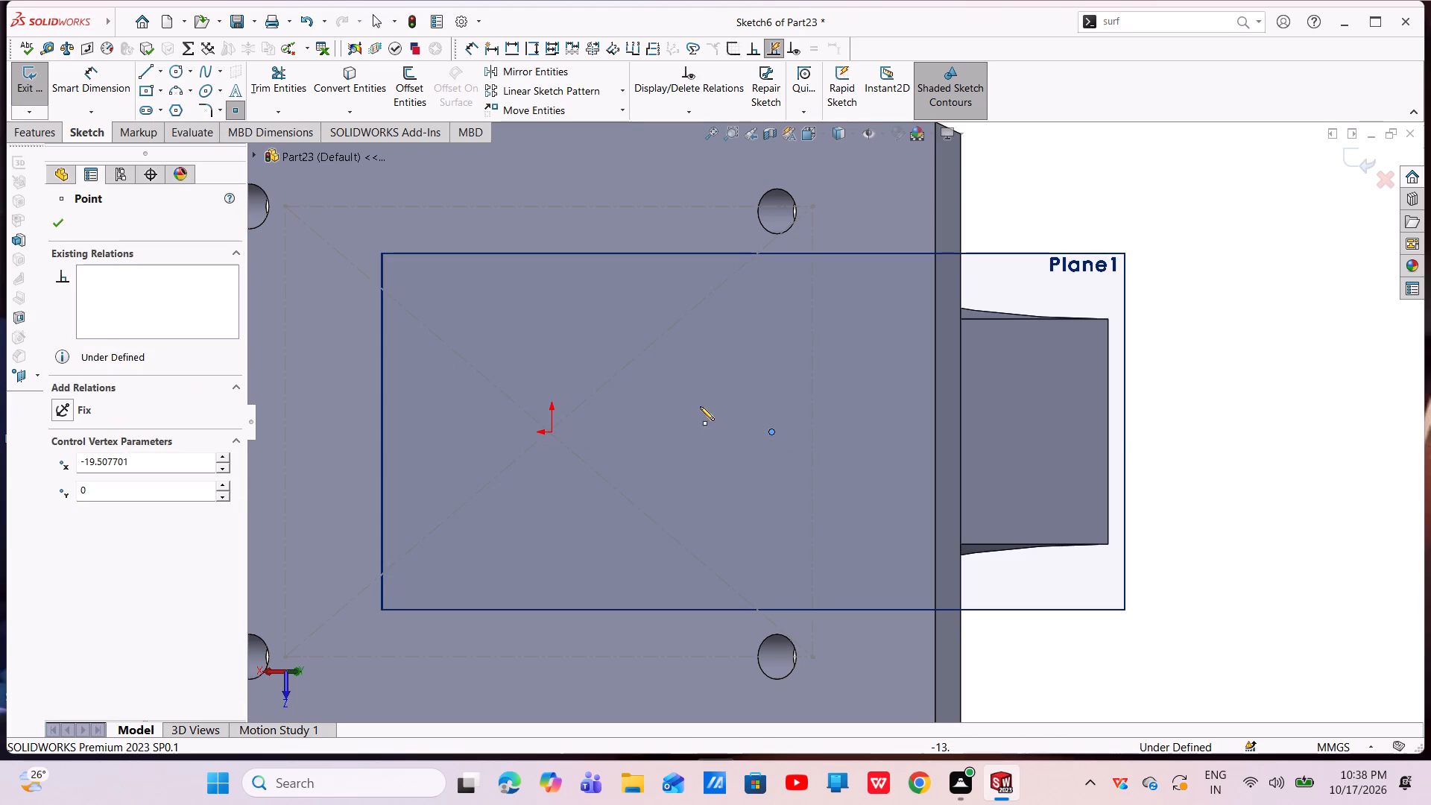
pyautogui.rightClick(700, 406)
pyautogui.click(710, 411)
pyautogui.press('Escape')
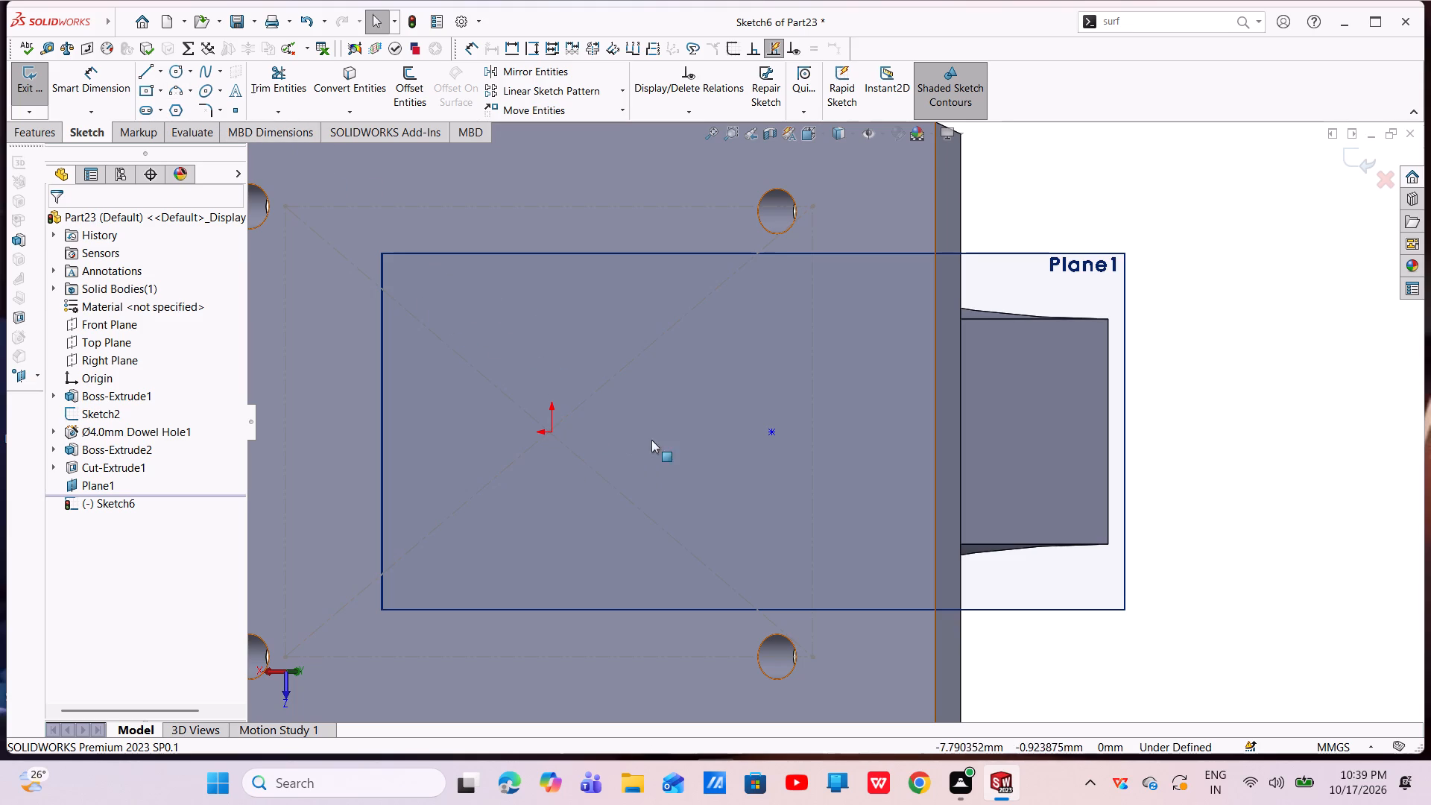
# Add a horizontal relation between the sketch point and the origin.
pyautogui.click(772, 434)
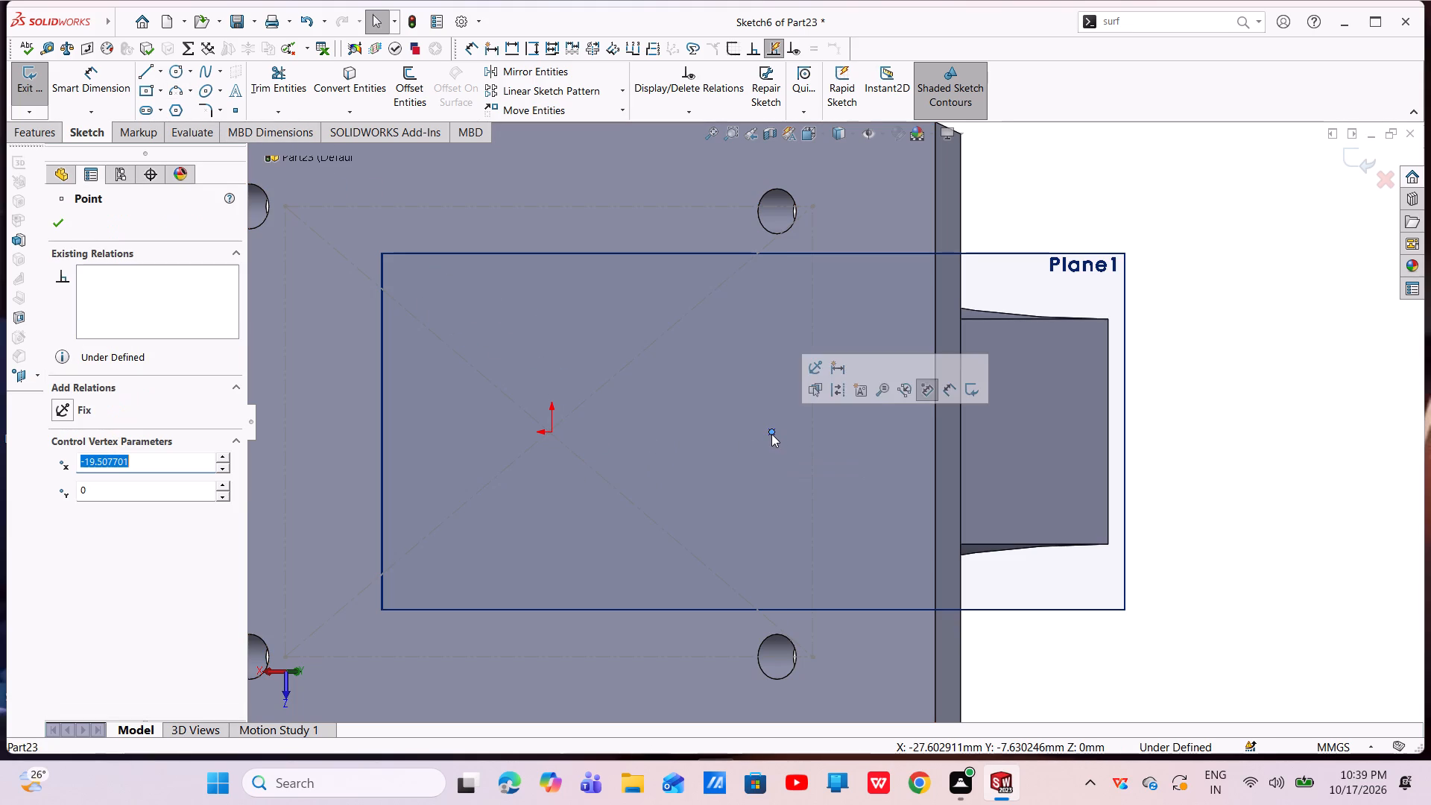
pyautogui.keyDown('ctrl'); pyautogui.click(556, 434); pyautogui.keyUp('ctrl')
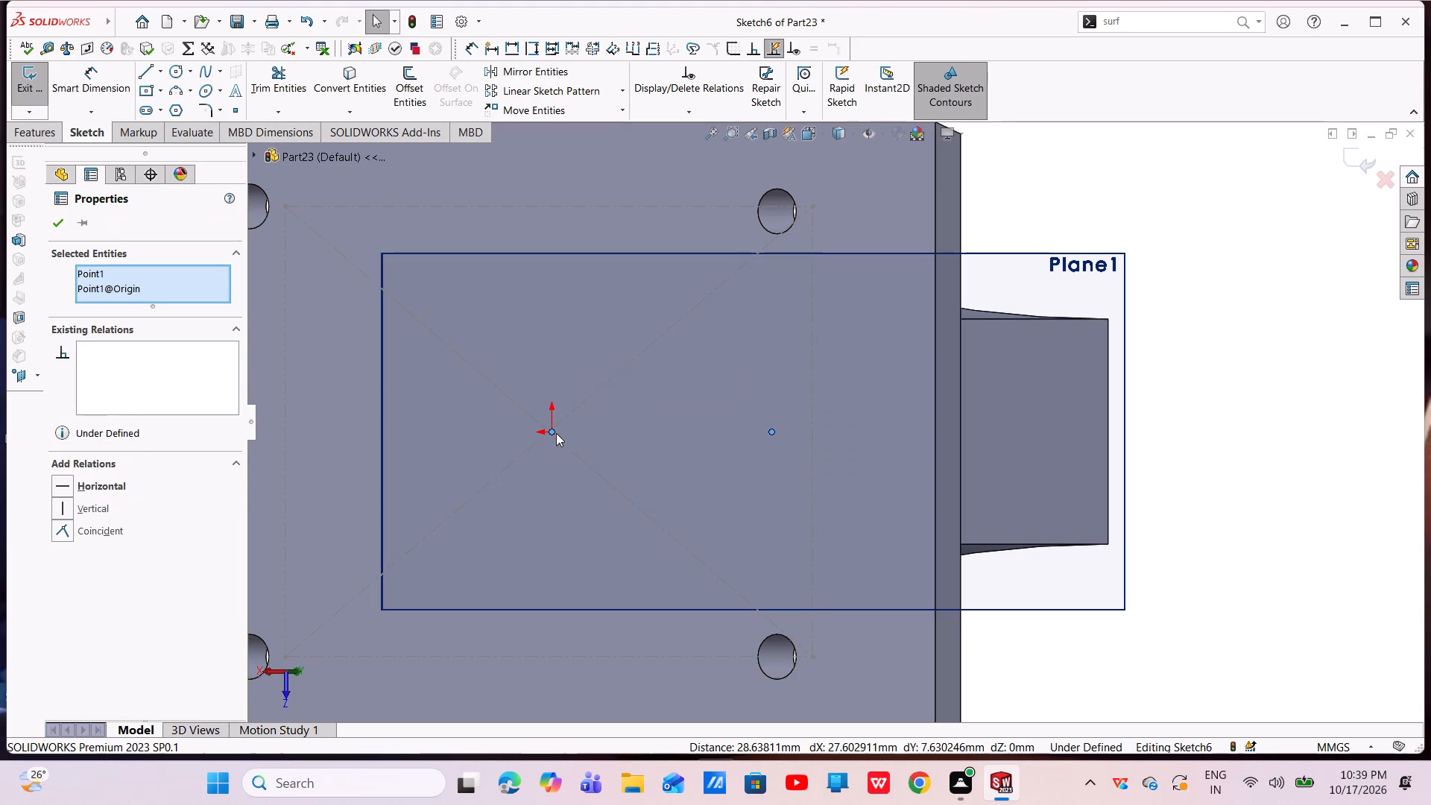
pyautogui.click(74, 481)
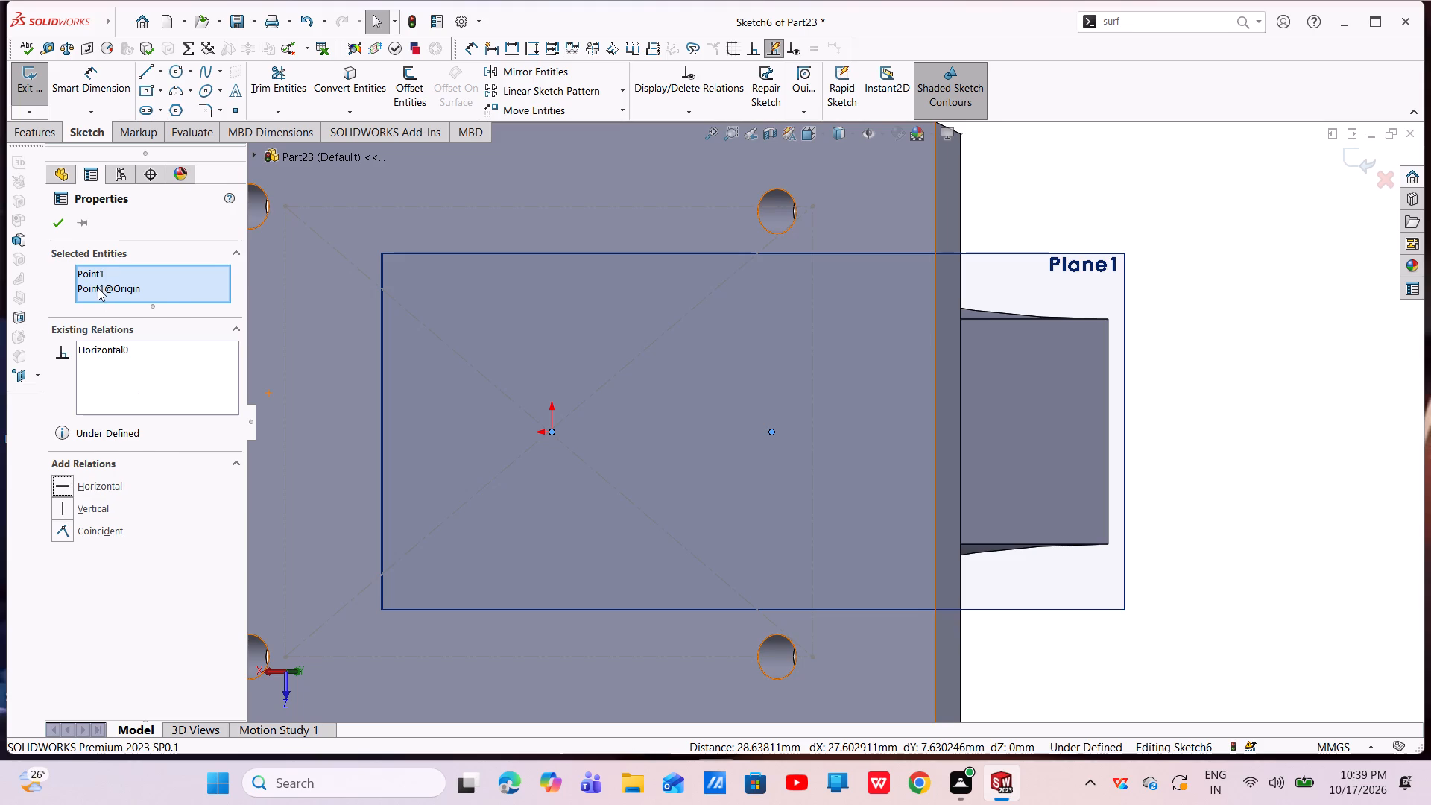
pyautogui.press('Escape')
# Dimension the sketch point's horizontal distance from the origin as 25 mm and exit the sketch.
pyautogui.click(75, 64)
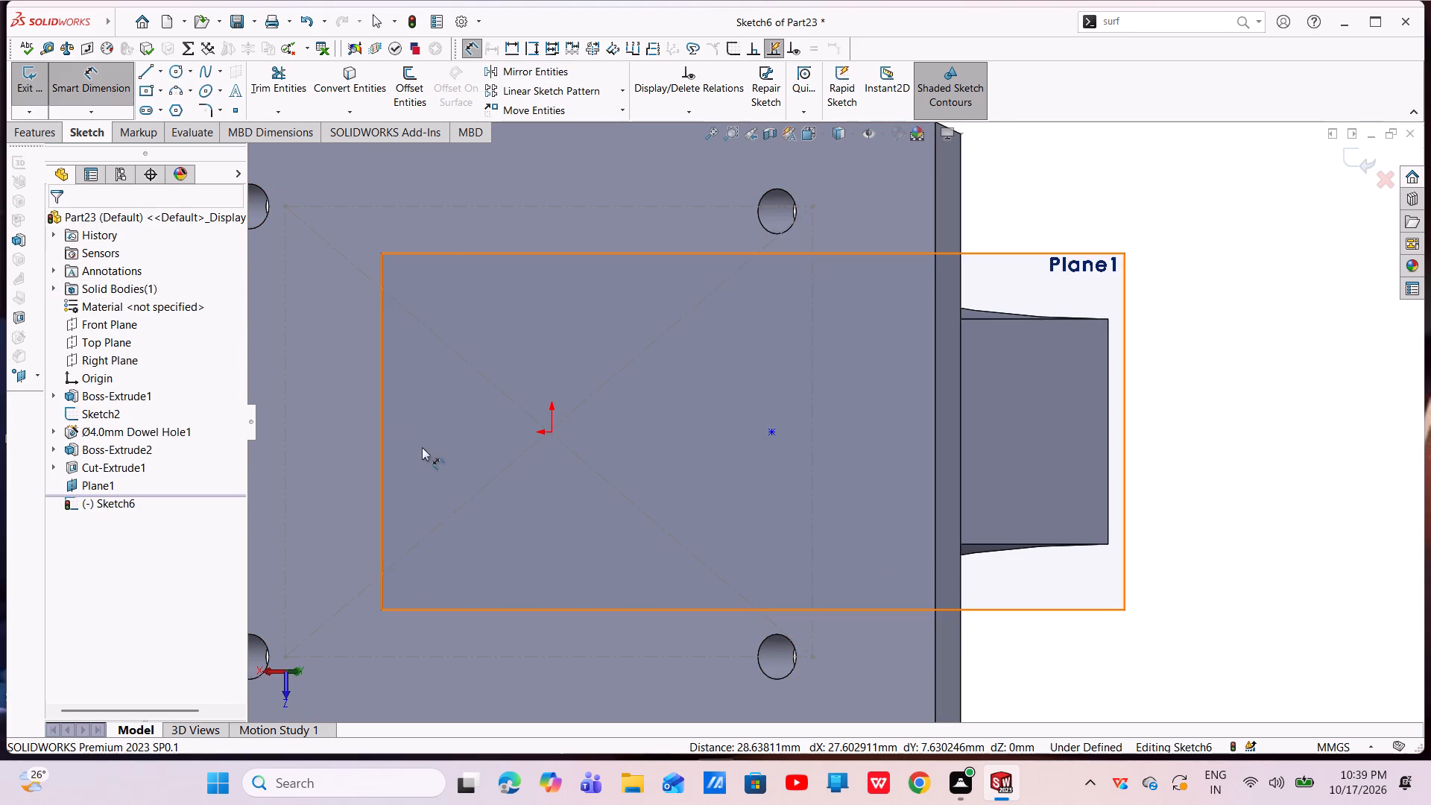
pyautogui.click(553, 431)
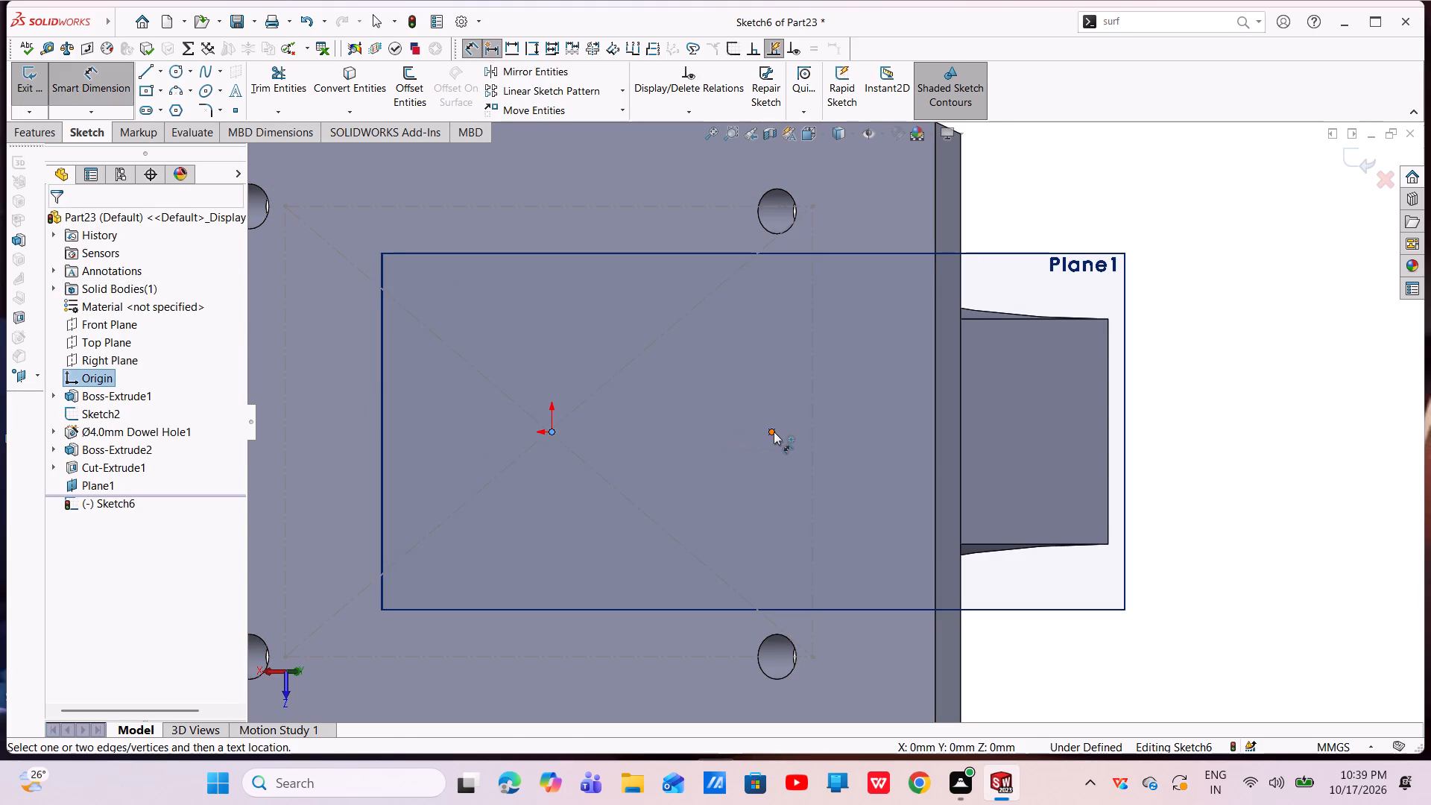
pyautogui.click(774, 432)
pyautogui.click(683, 362)
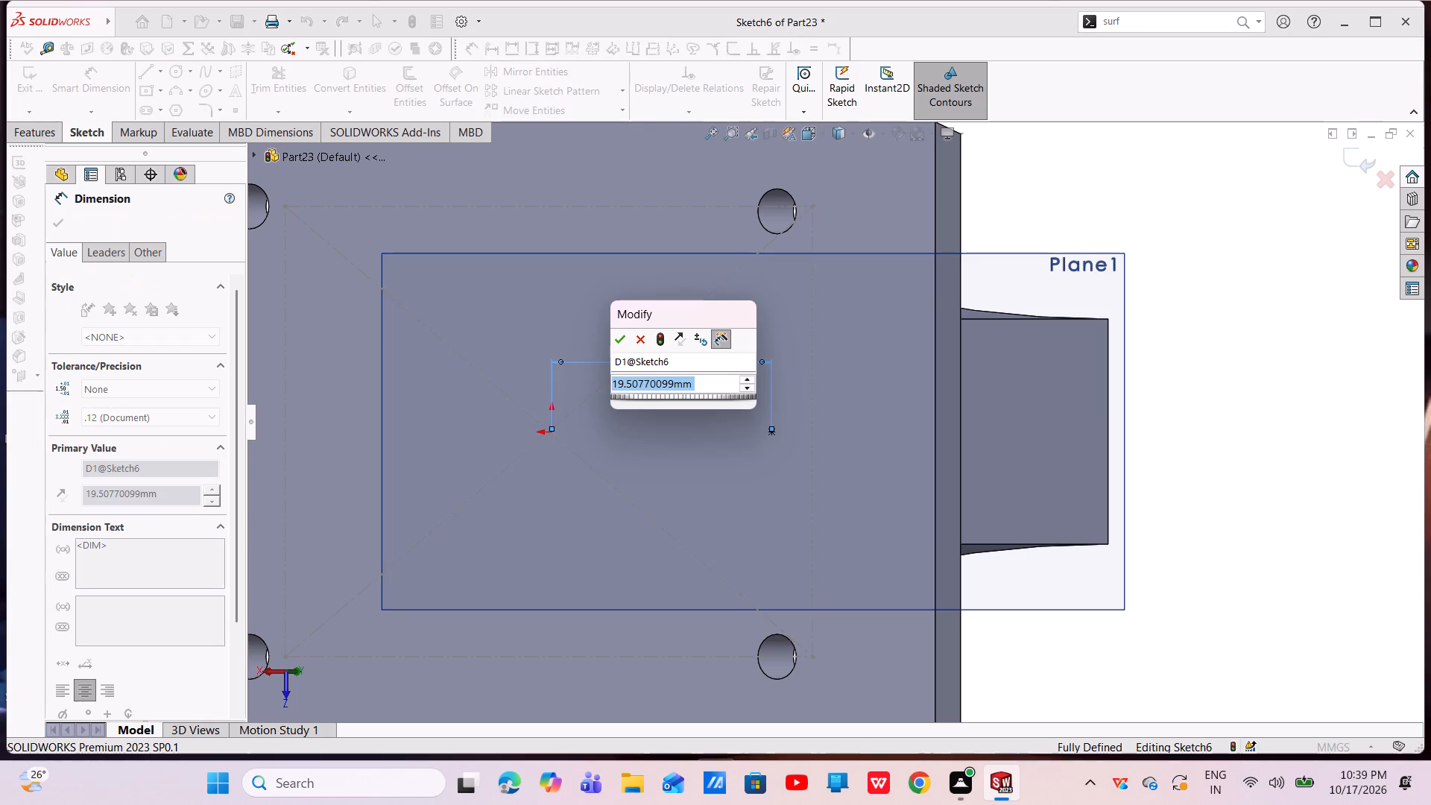
pyautogui.moveTo(683, 360); pyautogui.dragTo(683, 335, button='middle')
pyautogui.moveTo(817, 319); pyautogui.dragTo(742, 553, button='middle')
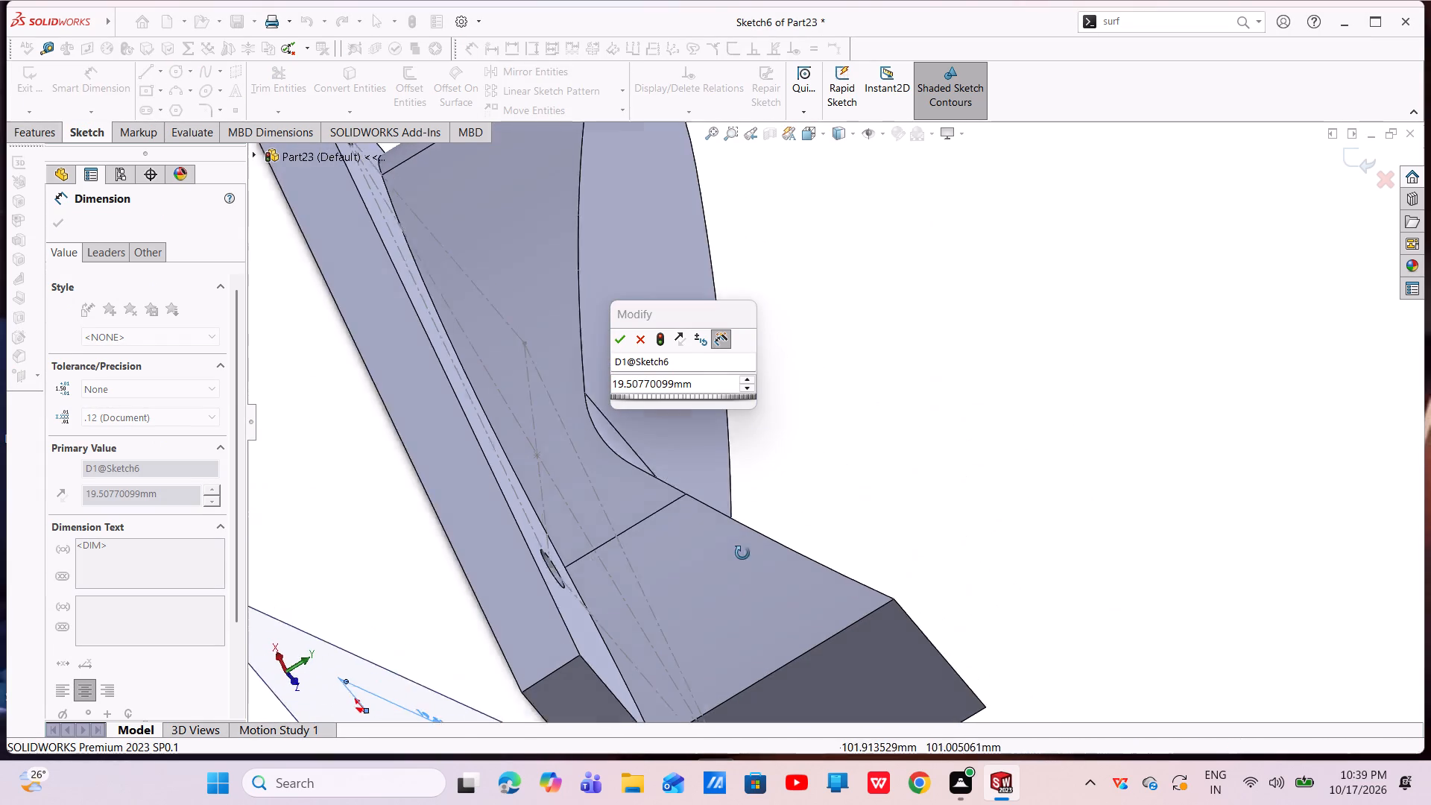
pyautogui.moveTo(742, 553); pyautogui.dragTo(742, 553, button='middle')
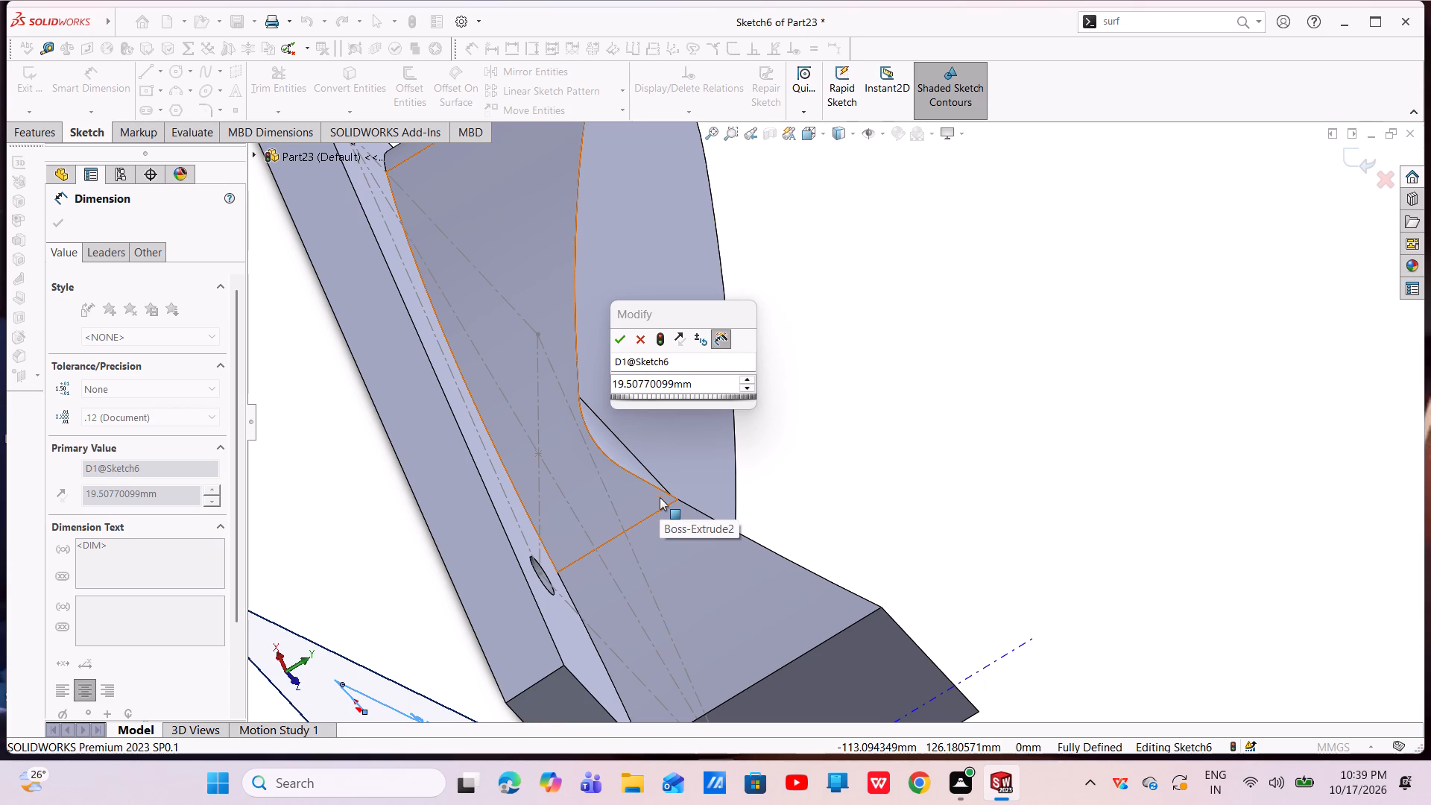
pyautogui.moveTo(716, 378); pyautogui.dragTo(614, 392)
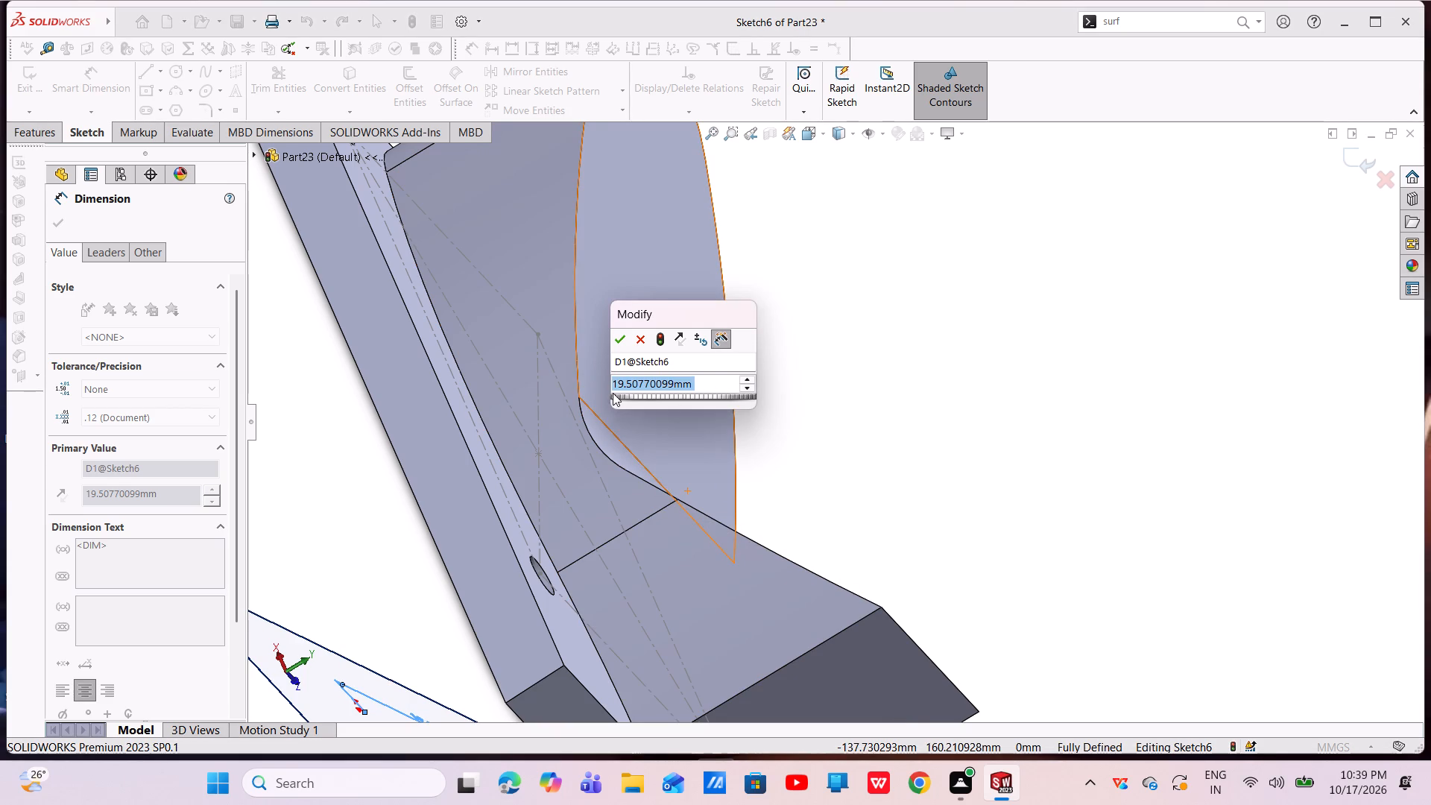
pyautogui.press('BackSpace')
pyautogui.write('25')
pyautogui.press('Return')
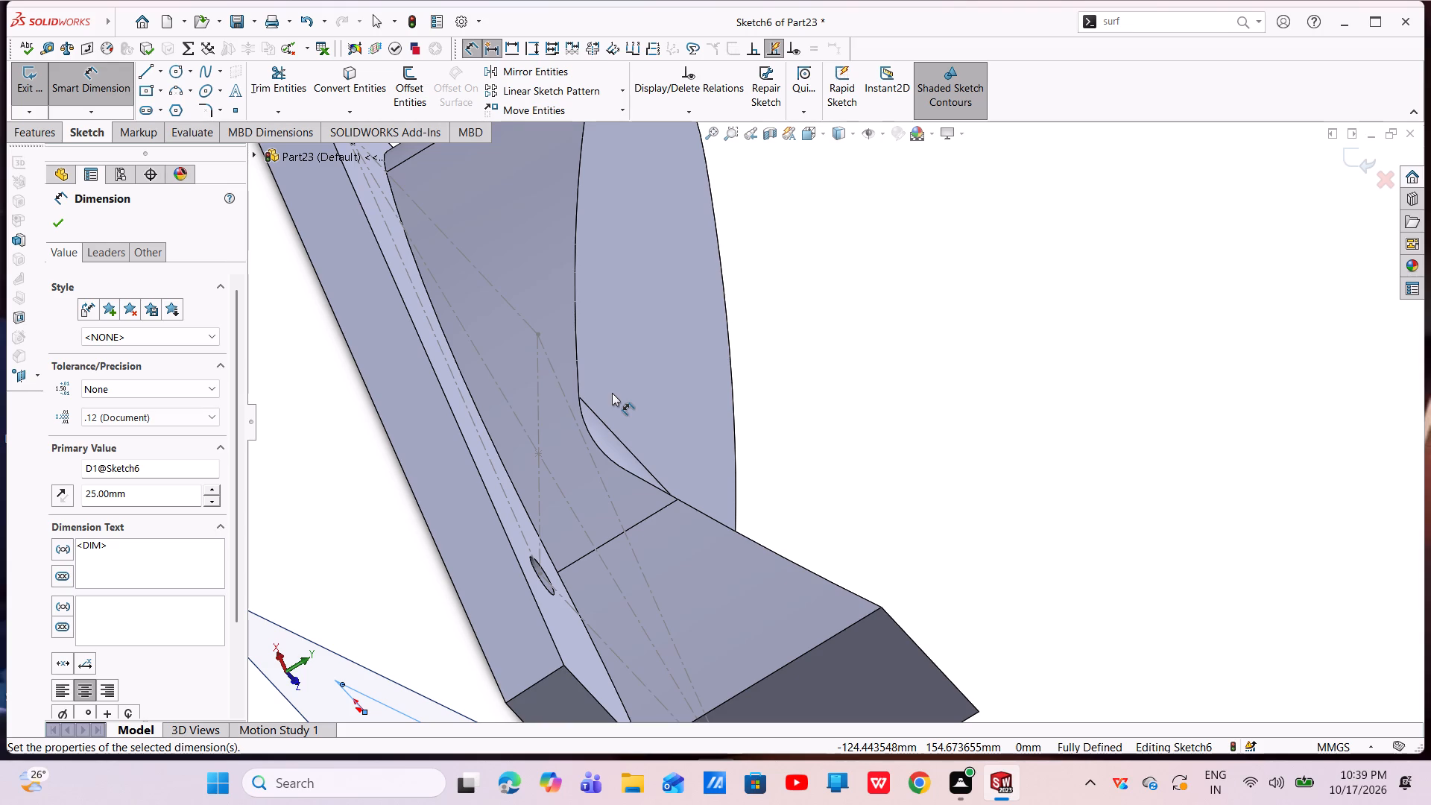
pyautogui.click(57, 229)
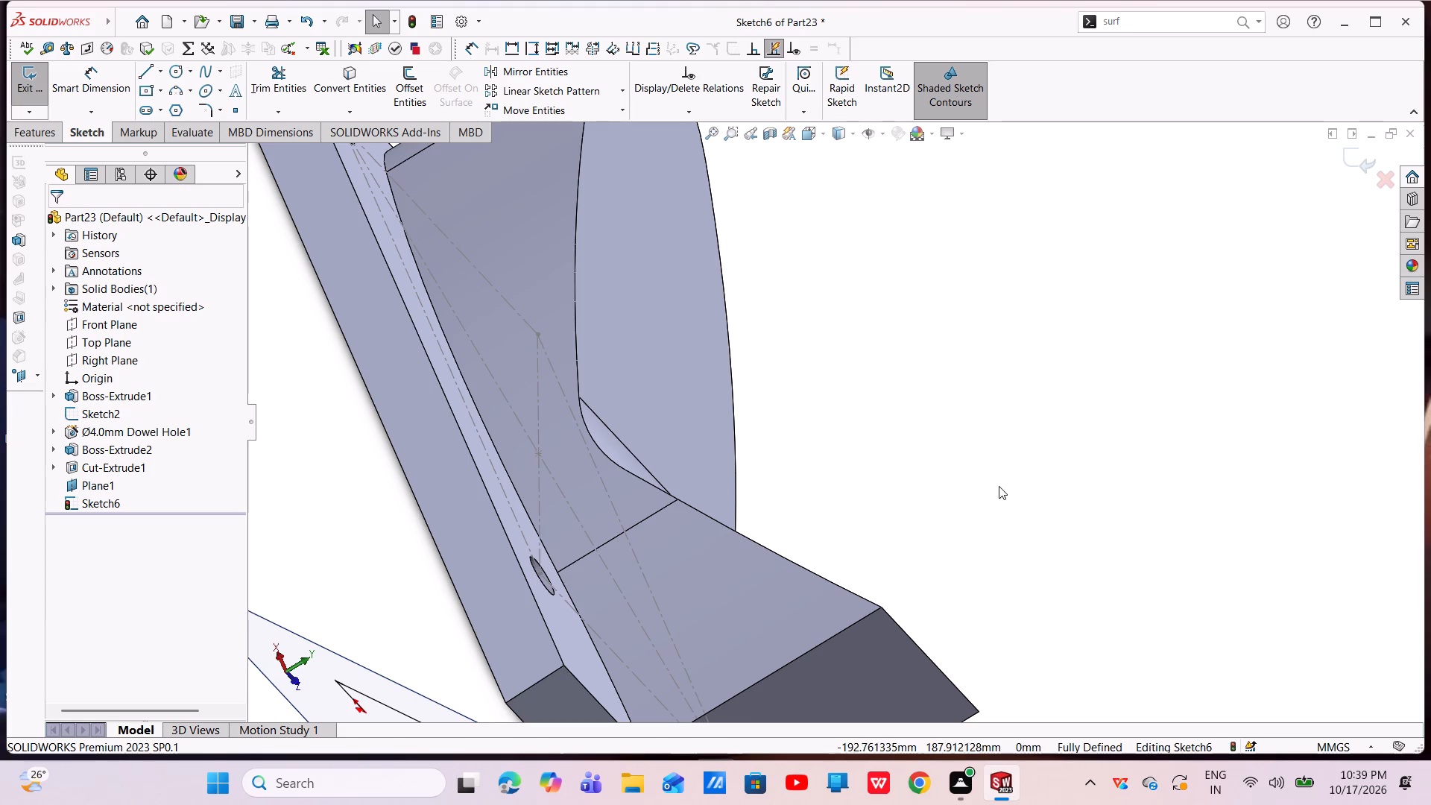
pyautogui.scroll(3, 999, 483)
pyautogui.click(1359, 167)
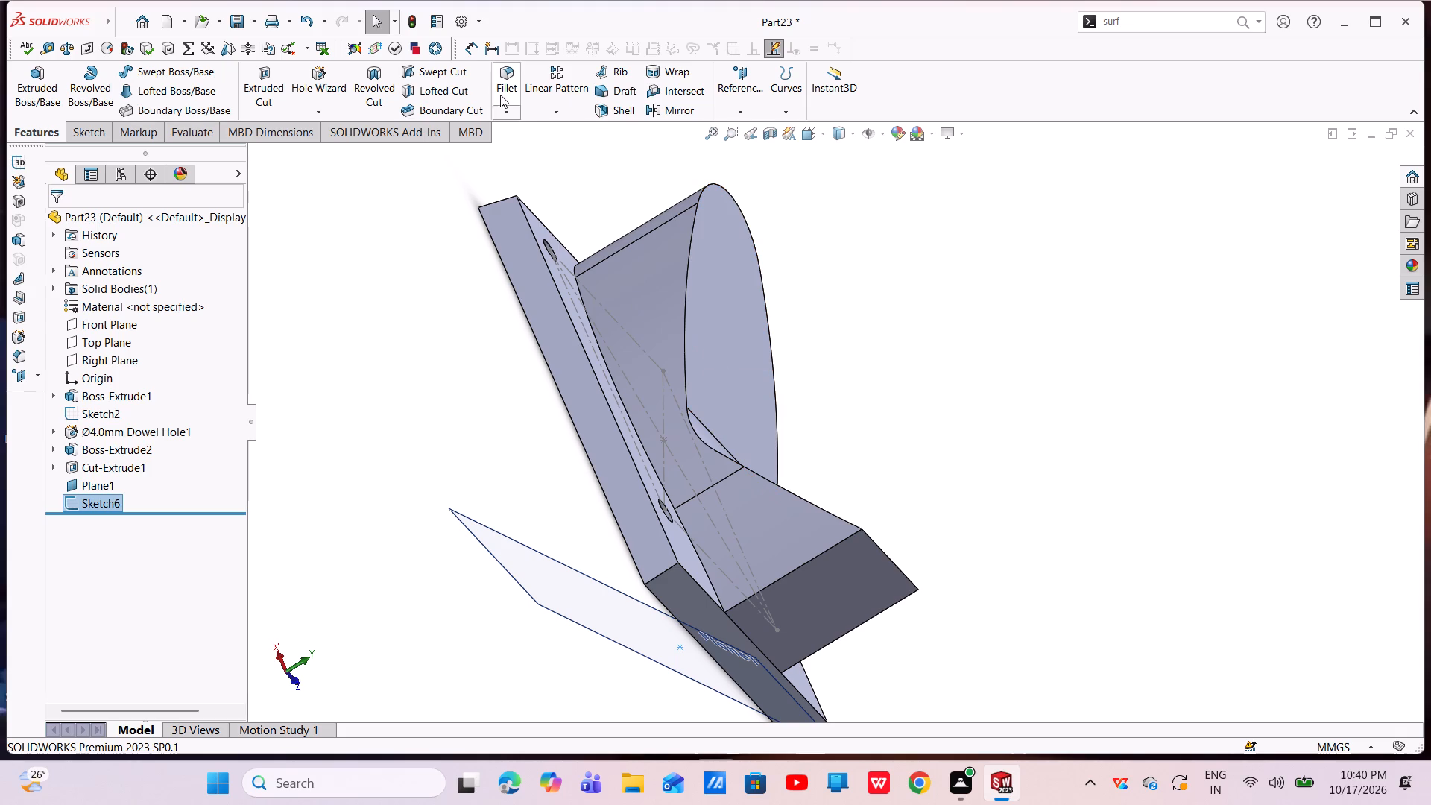
# Start a Hole Wizard counterbore hole for an ANSI Metric M5 hex bolt, through all, with custom sizing enabled.
pyautogui.click(326, 83)
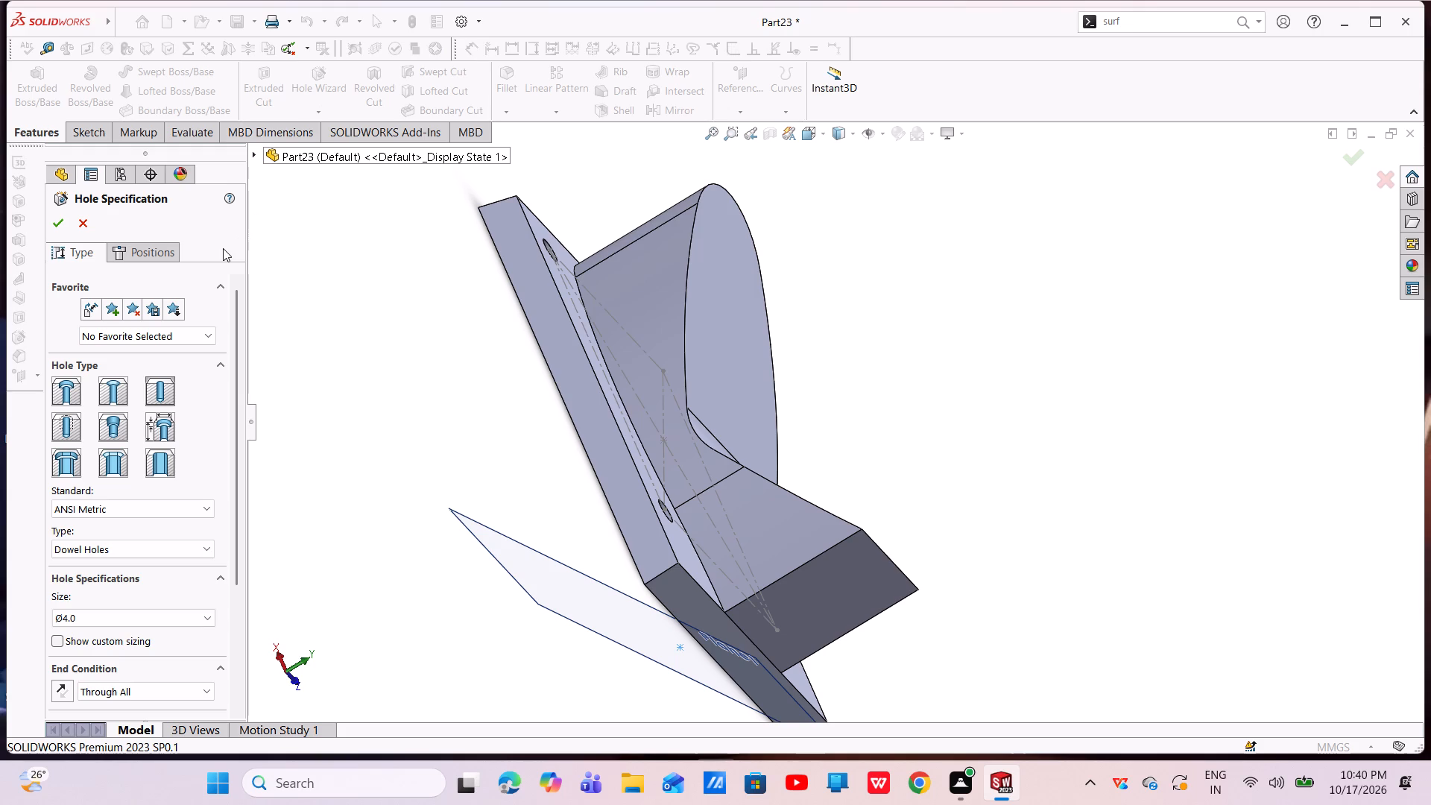
pyautogui.click(57, 394)
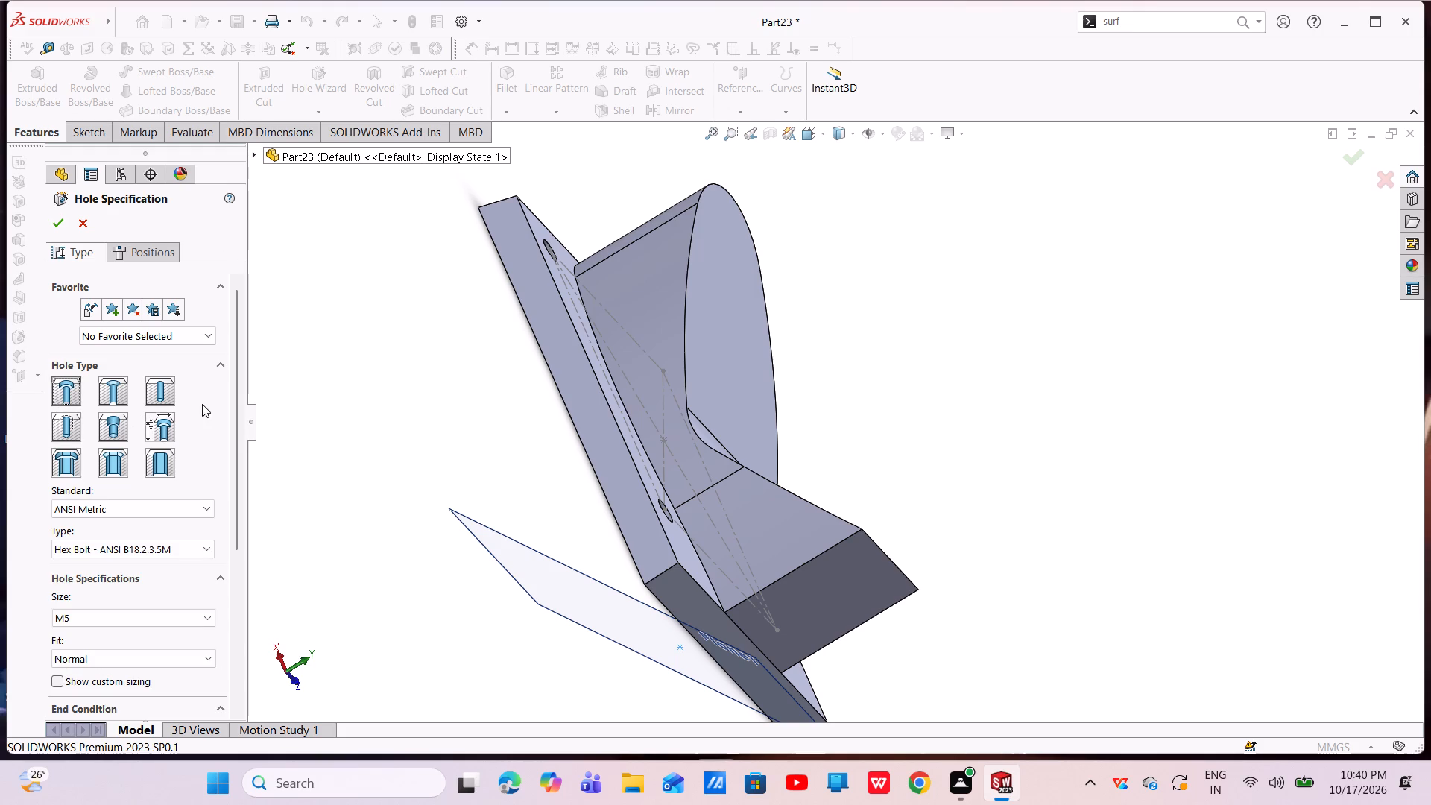
pyautogui.moveTo(235, 422); pyautogui.dragTo(251, 554)
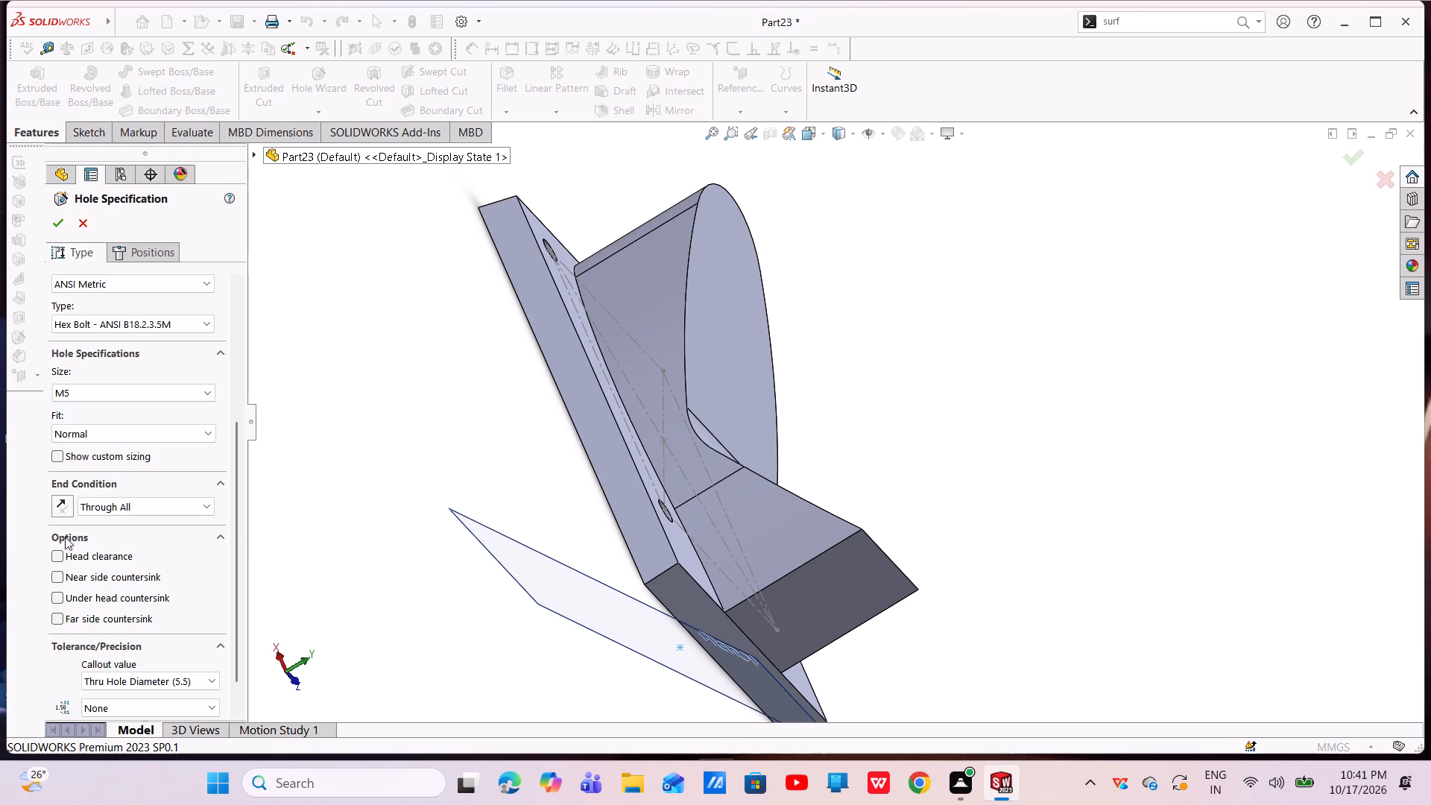
pyautogui.click(50, 453)
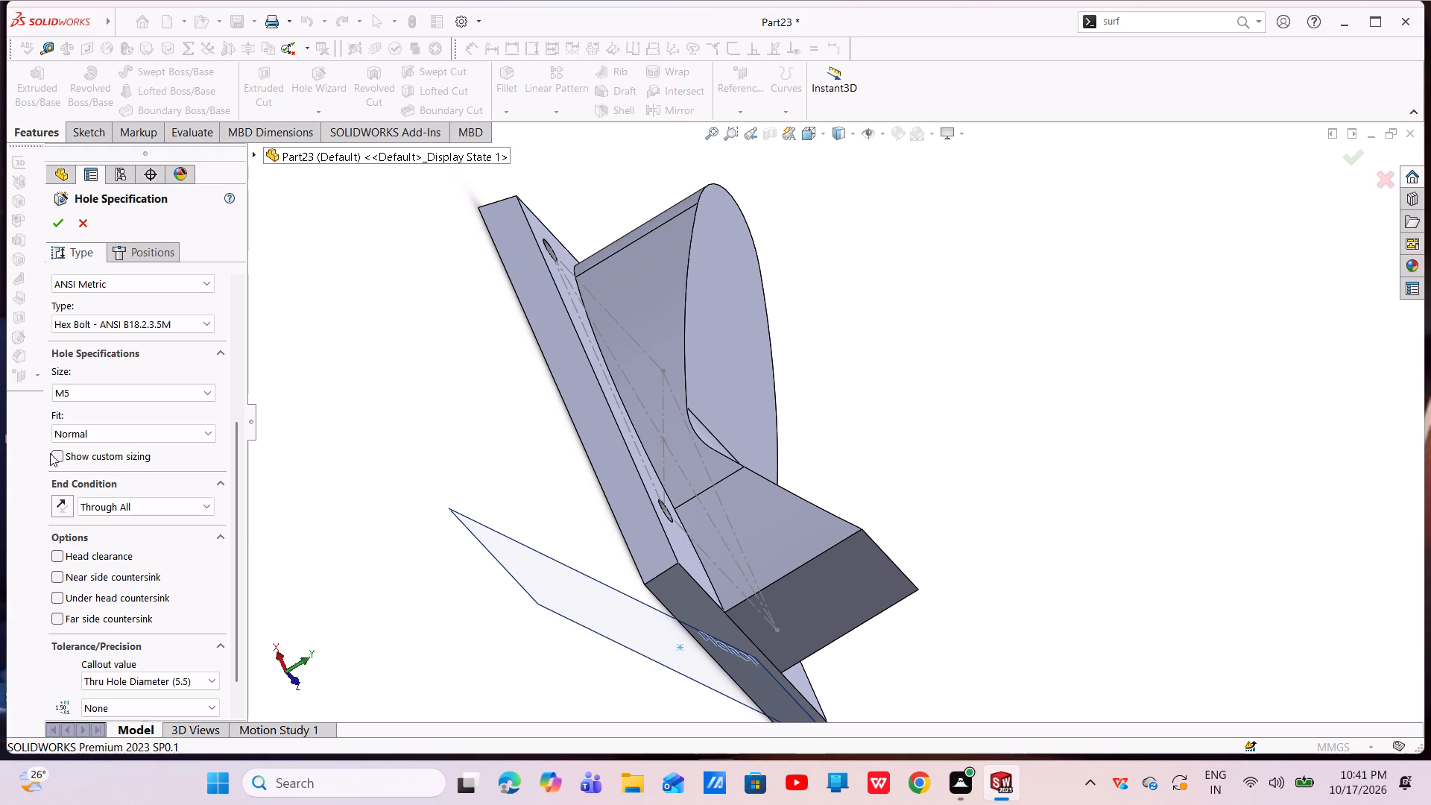
pyautogui.click(54, 458)
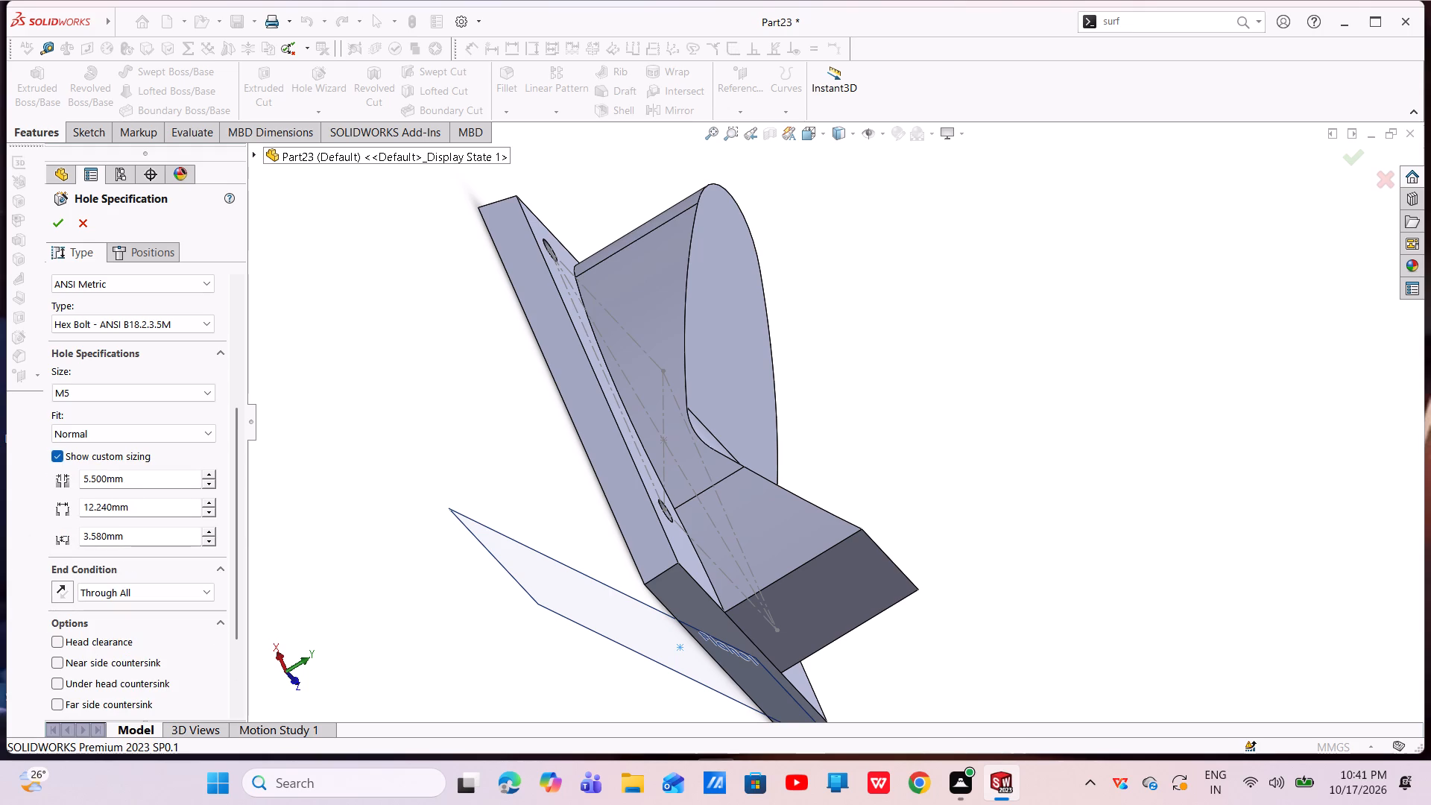
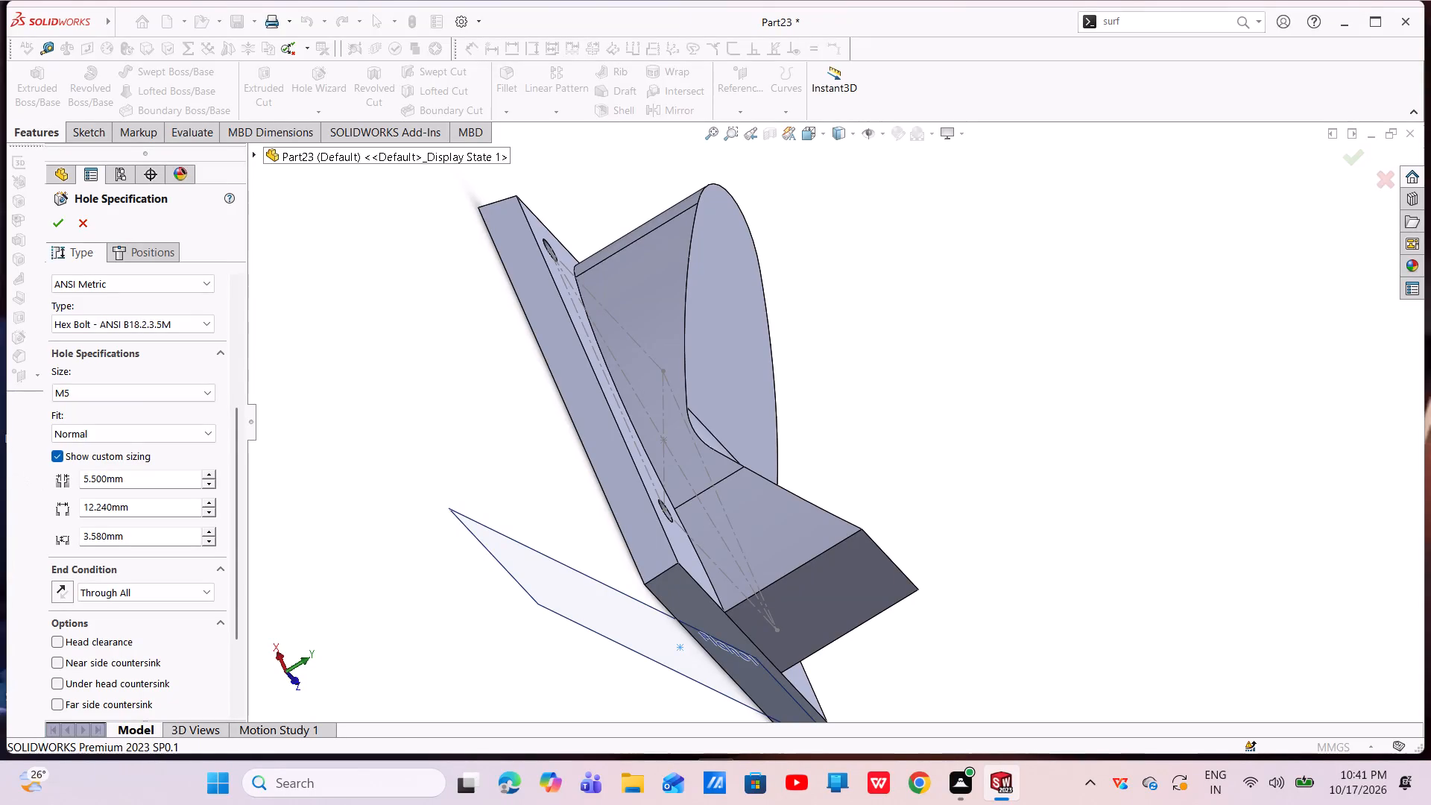
# Set the counterbore hole's custom sizes: 9.5 mm through hole diameter, 15 mm counterbore diameter and 20 mm counterbore depth.
pyautogui.moveTo(148, 476); pyautogui.dragTo(72, 478)
pyautogui.press('BackSpace')
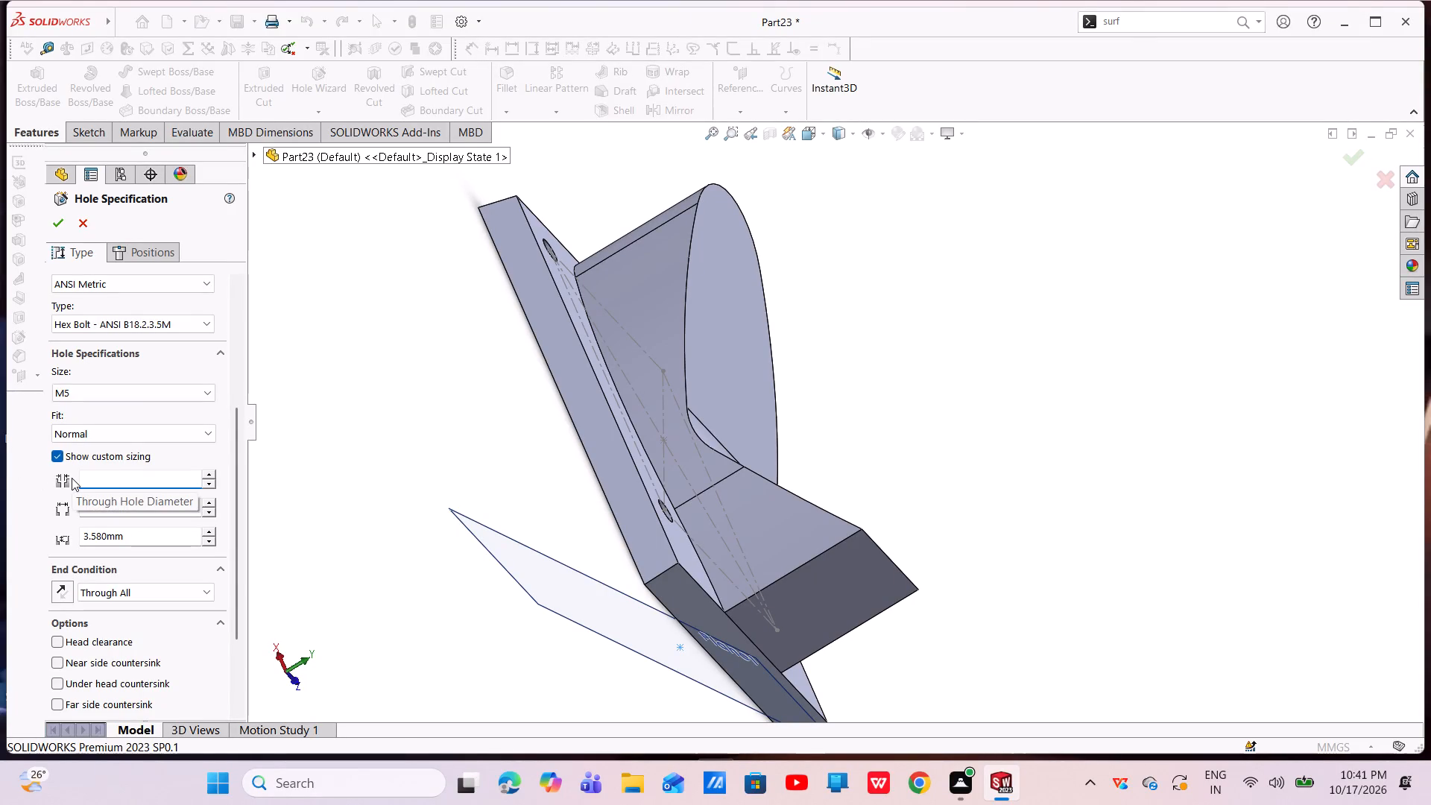
pyautogui.press('9')
pyautogui.write('.5')
pyautogui.press('Return')
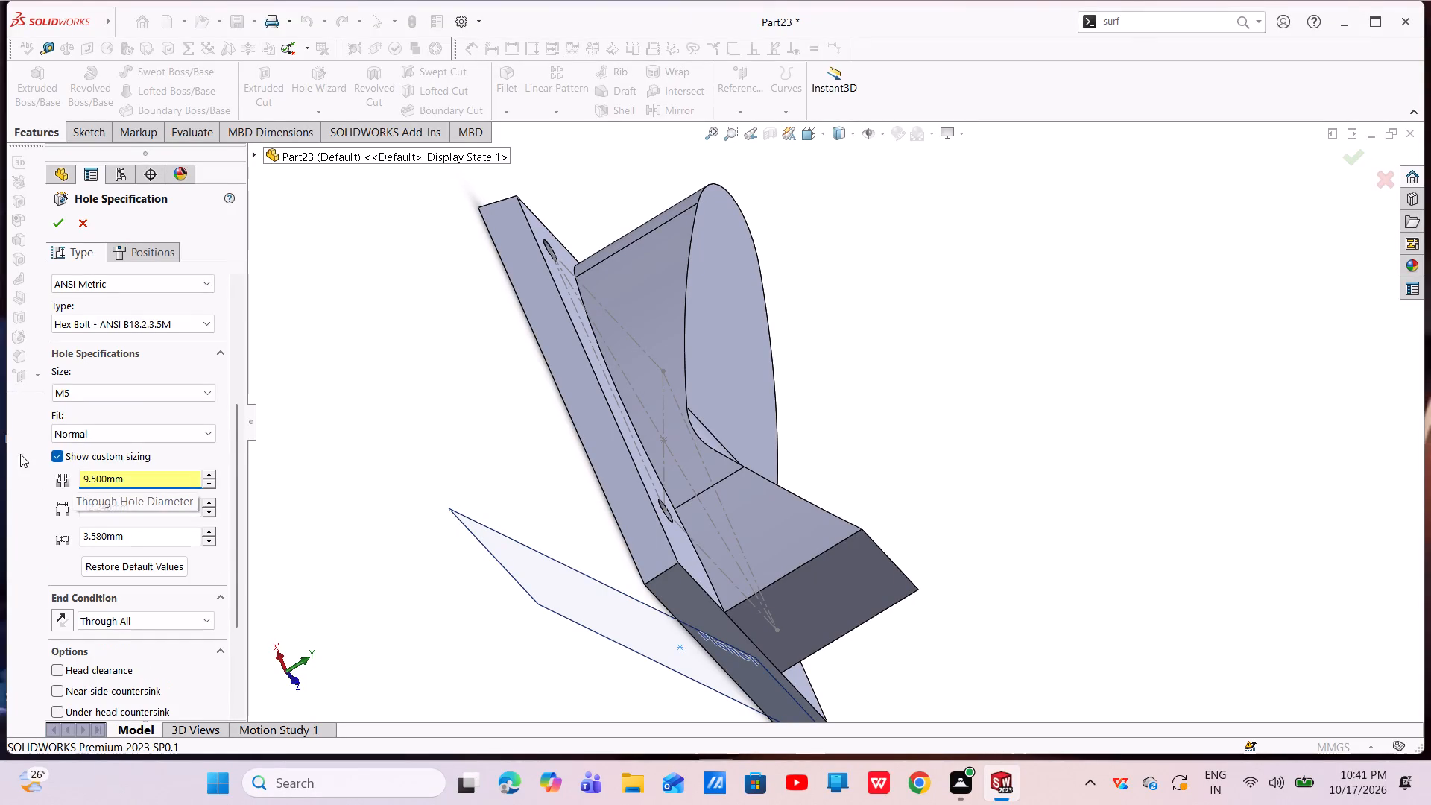
pyautogui.moveTo(151, 508); pyautogui.dragTo(69, 512)
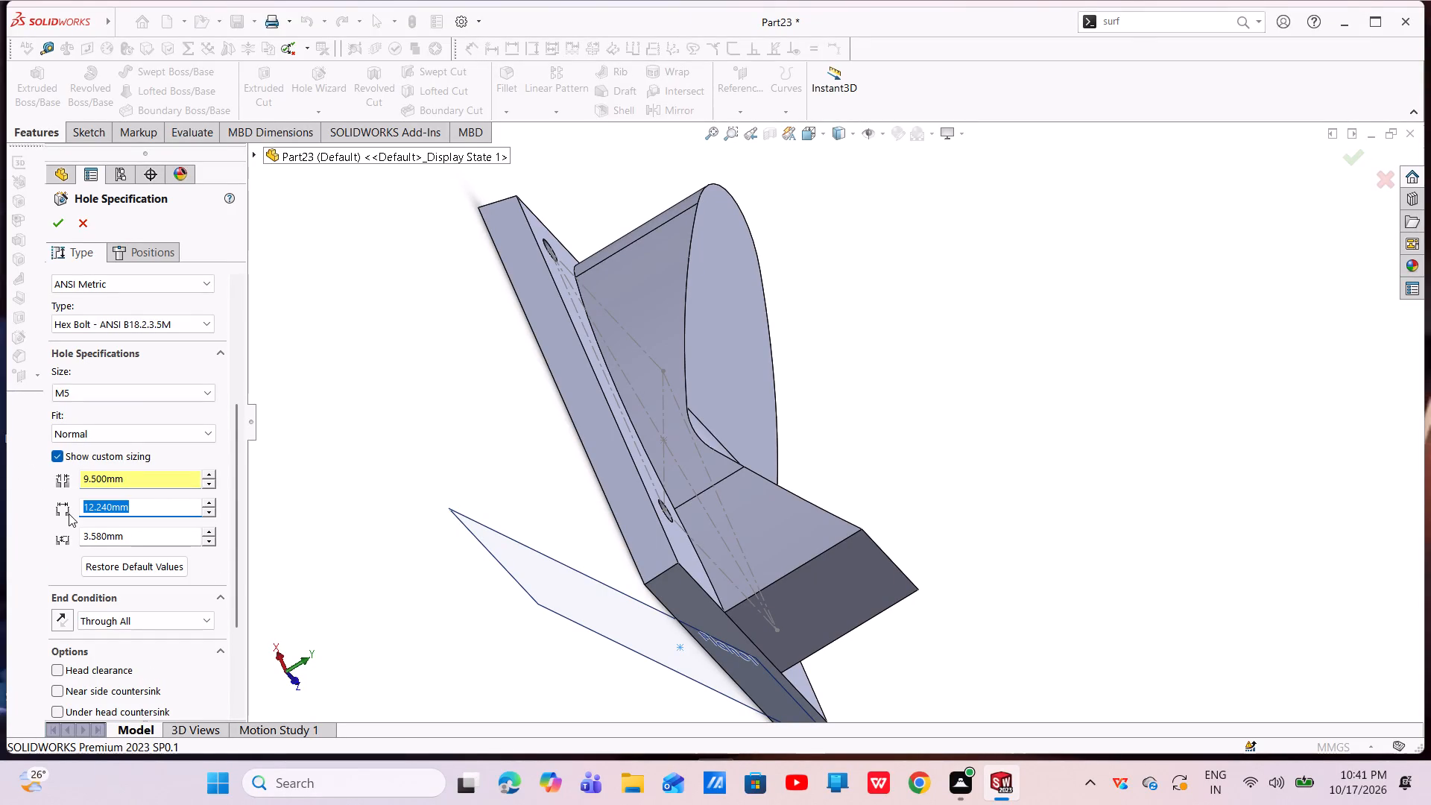
pyautogui.press('BackSpace')
pyautogui.write('15')
pyautogui.press('Return')
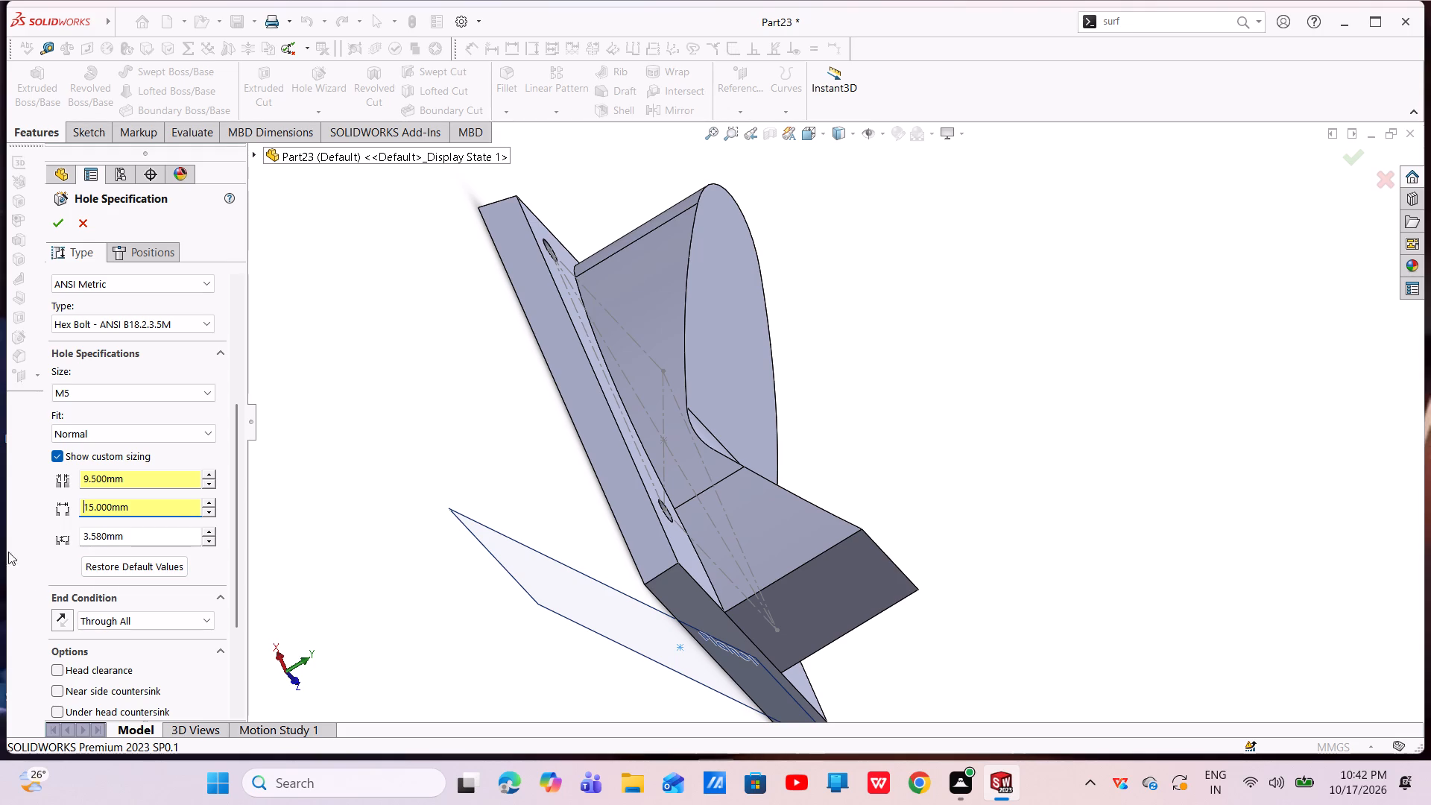
pyautogui.moveTo(127, 540); pyautogui.dragTo(80, 545)
pyautogui.press('BackSpace')
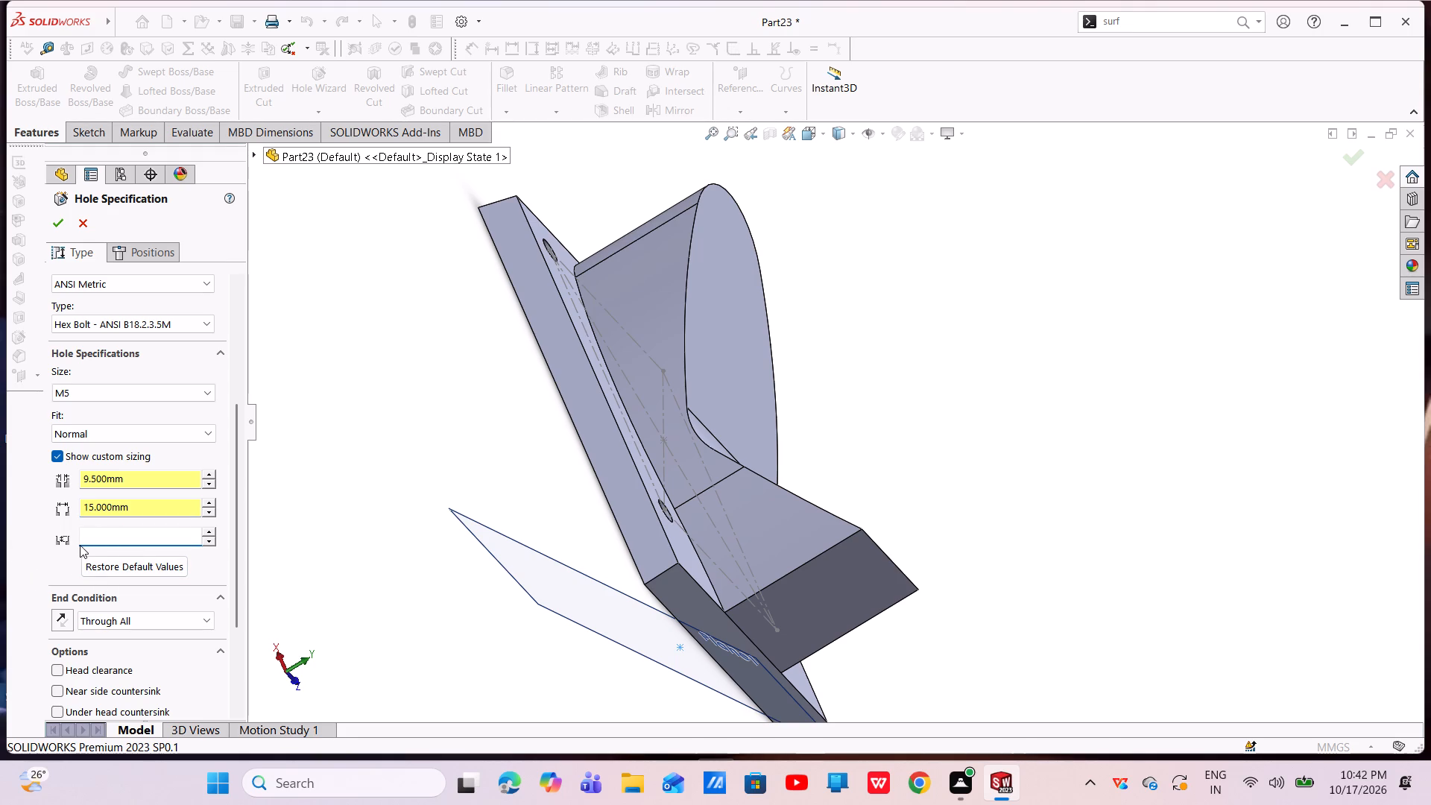
pyautogui.write('20')
pyautogui.press('Return')
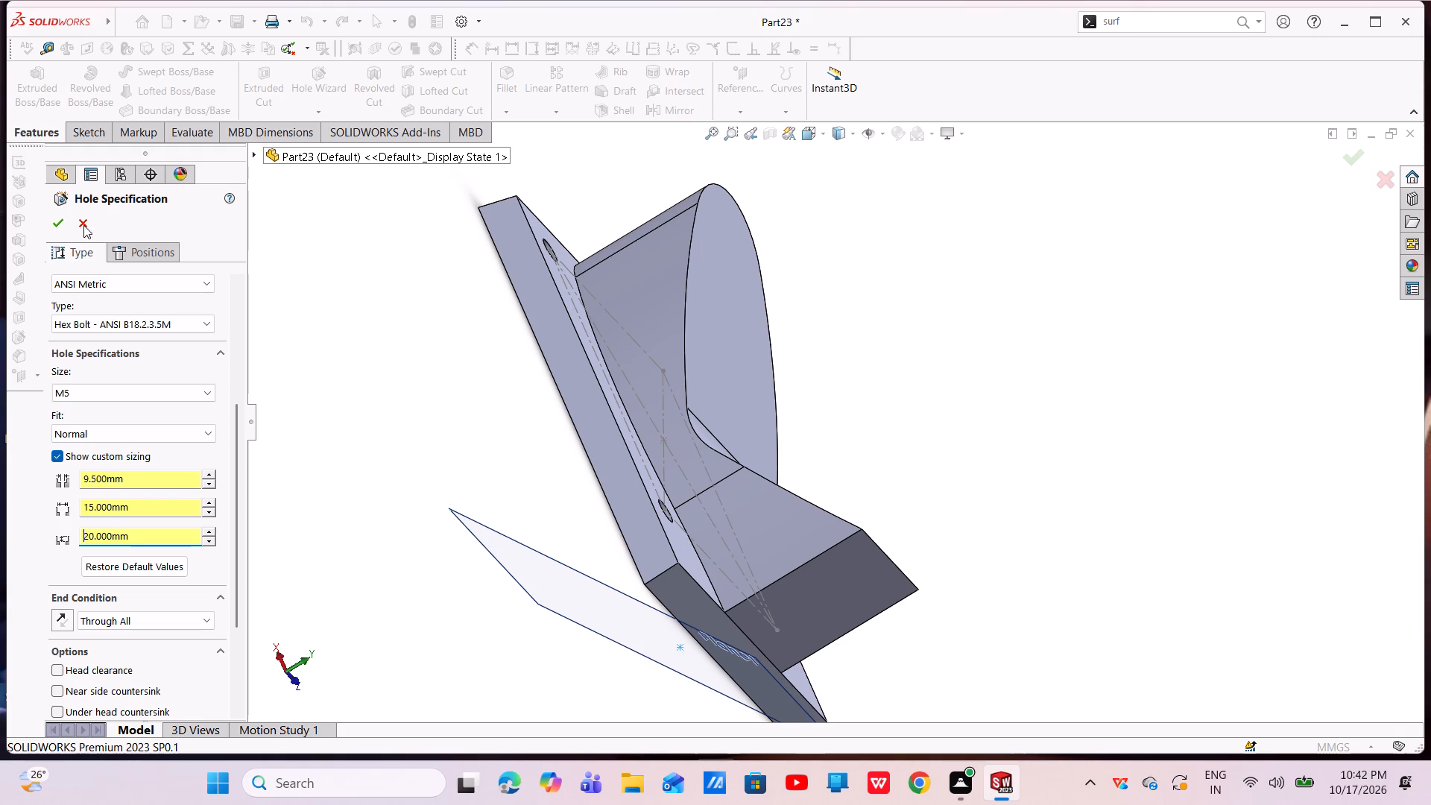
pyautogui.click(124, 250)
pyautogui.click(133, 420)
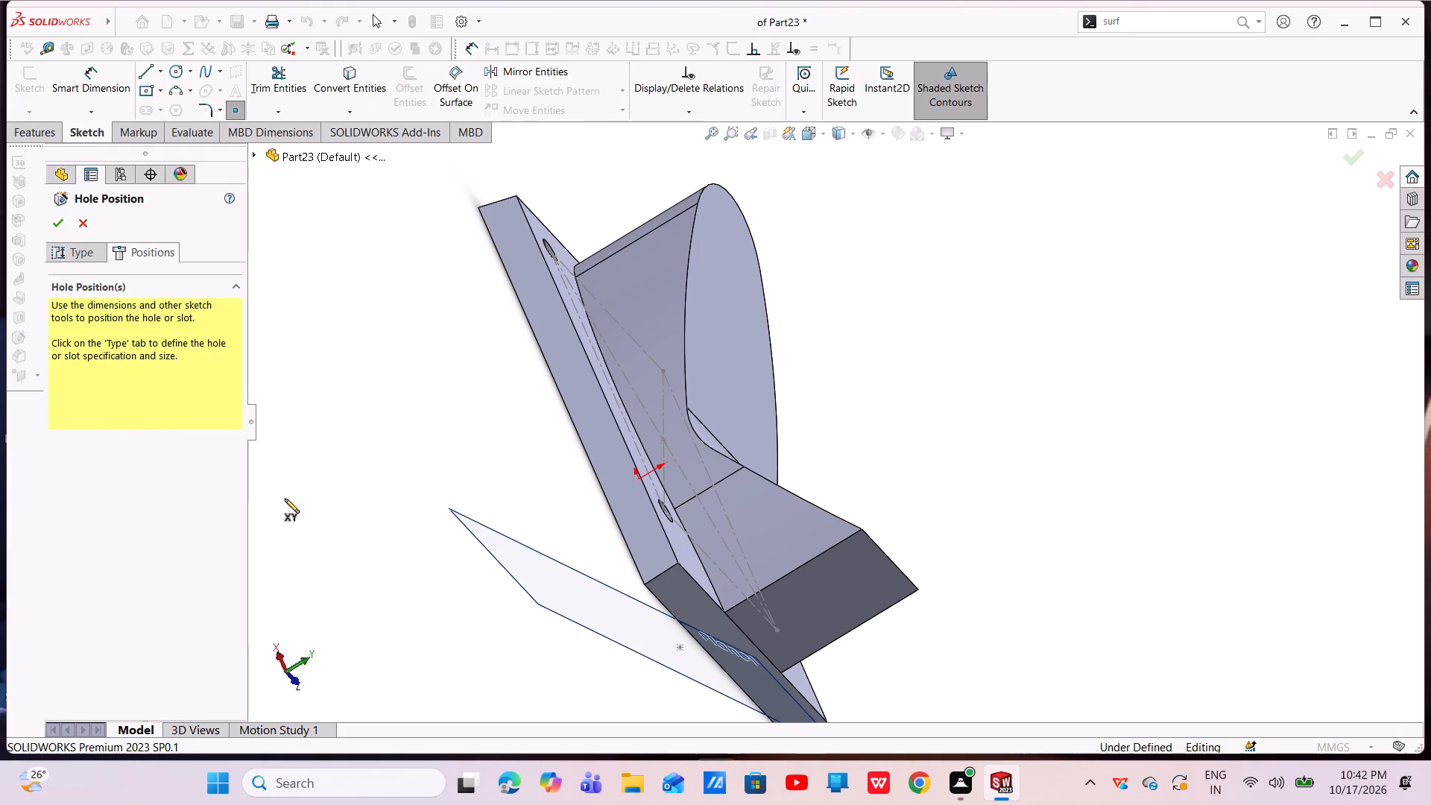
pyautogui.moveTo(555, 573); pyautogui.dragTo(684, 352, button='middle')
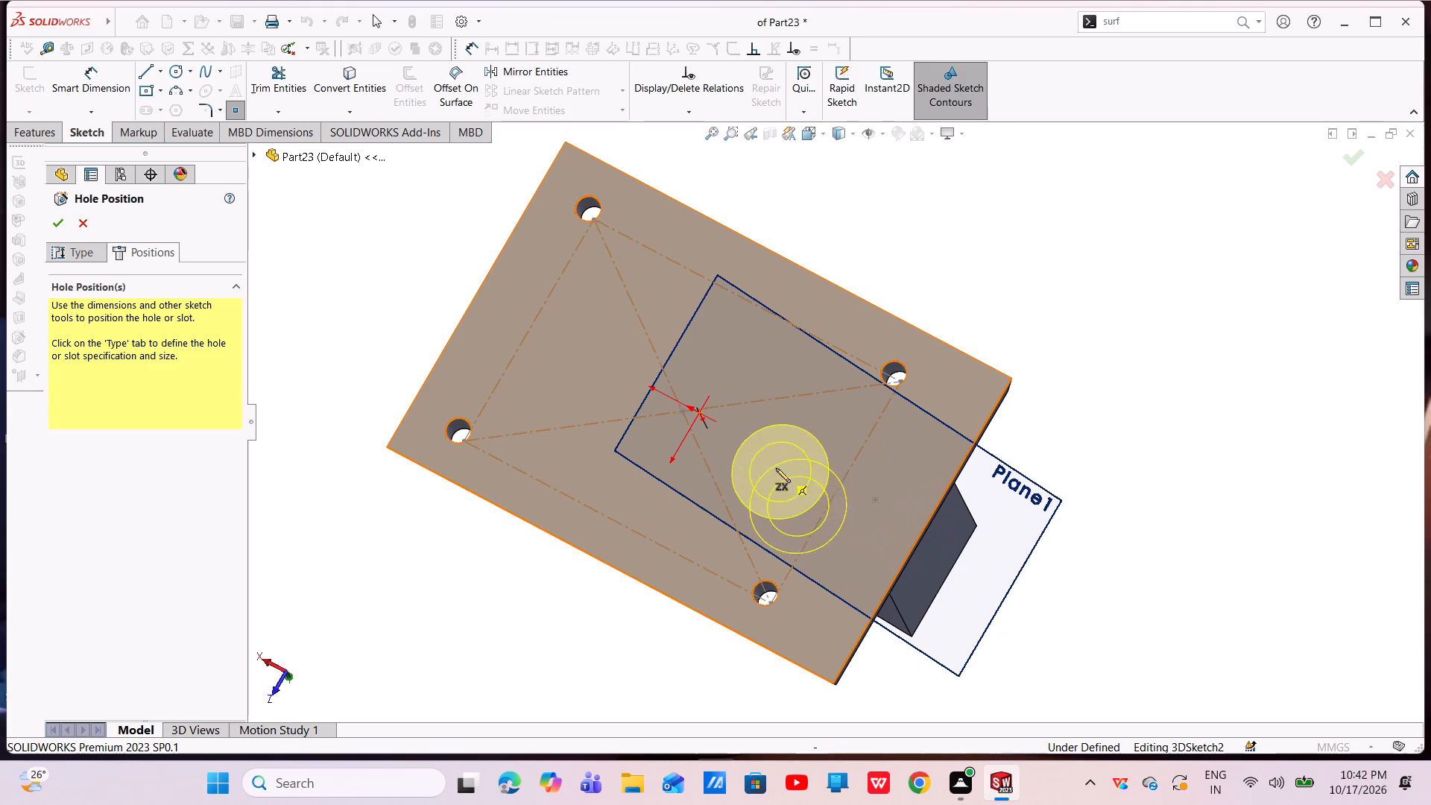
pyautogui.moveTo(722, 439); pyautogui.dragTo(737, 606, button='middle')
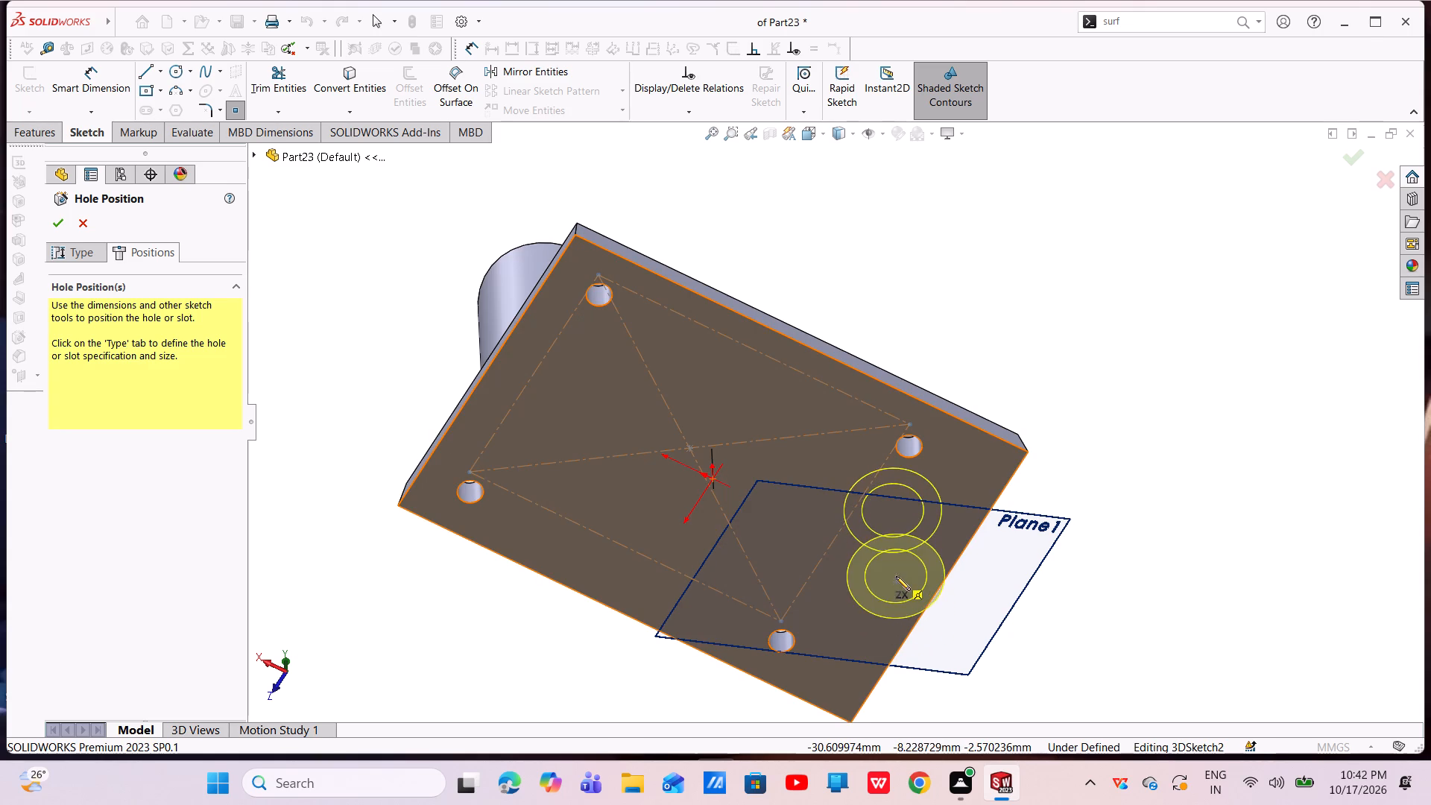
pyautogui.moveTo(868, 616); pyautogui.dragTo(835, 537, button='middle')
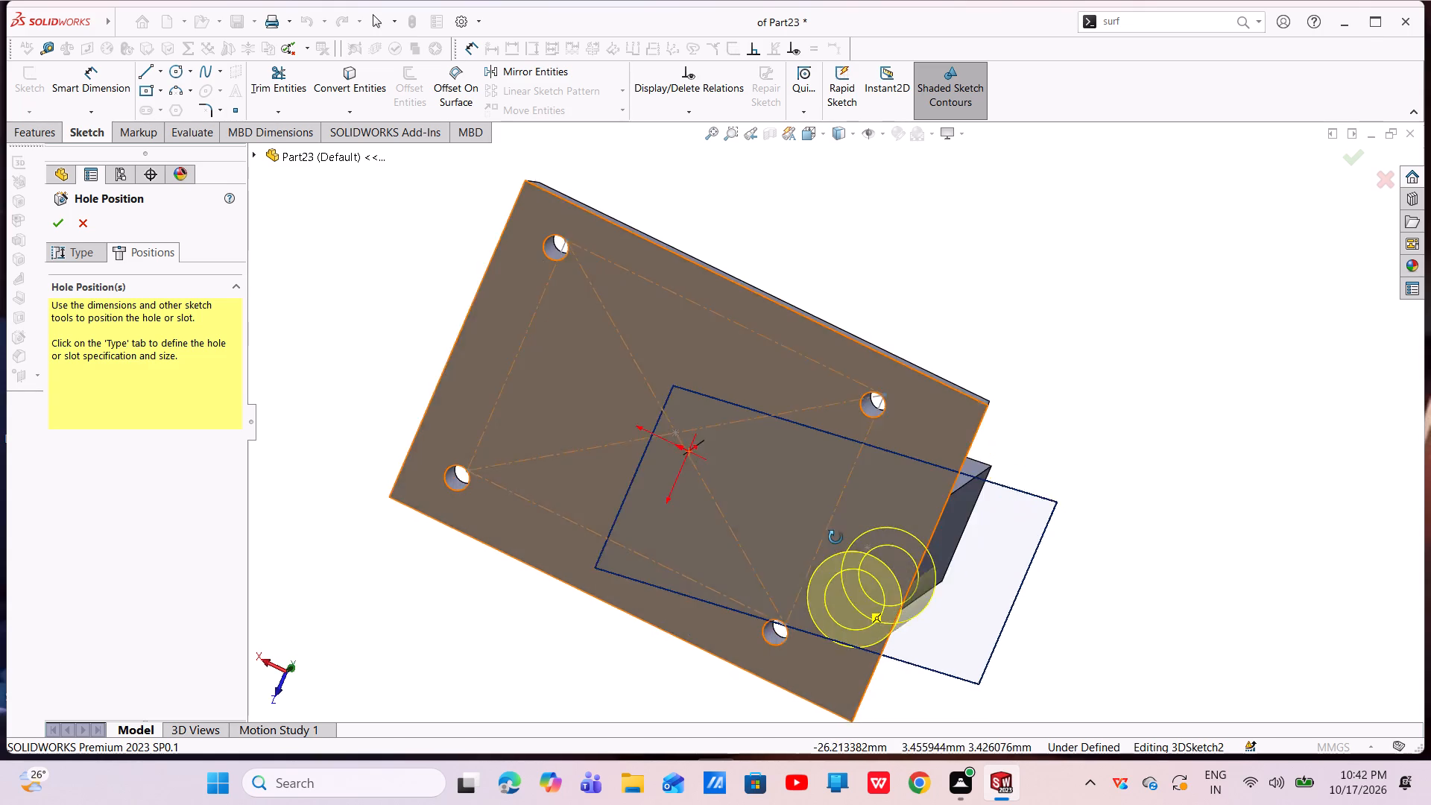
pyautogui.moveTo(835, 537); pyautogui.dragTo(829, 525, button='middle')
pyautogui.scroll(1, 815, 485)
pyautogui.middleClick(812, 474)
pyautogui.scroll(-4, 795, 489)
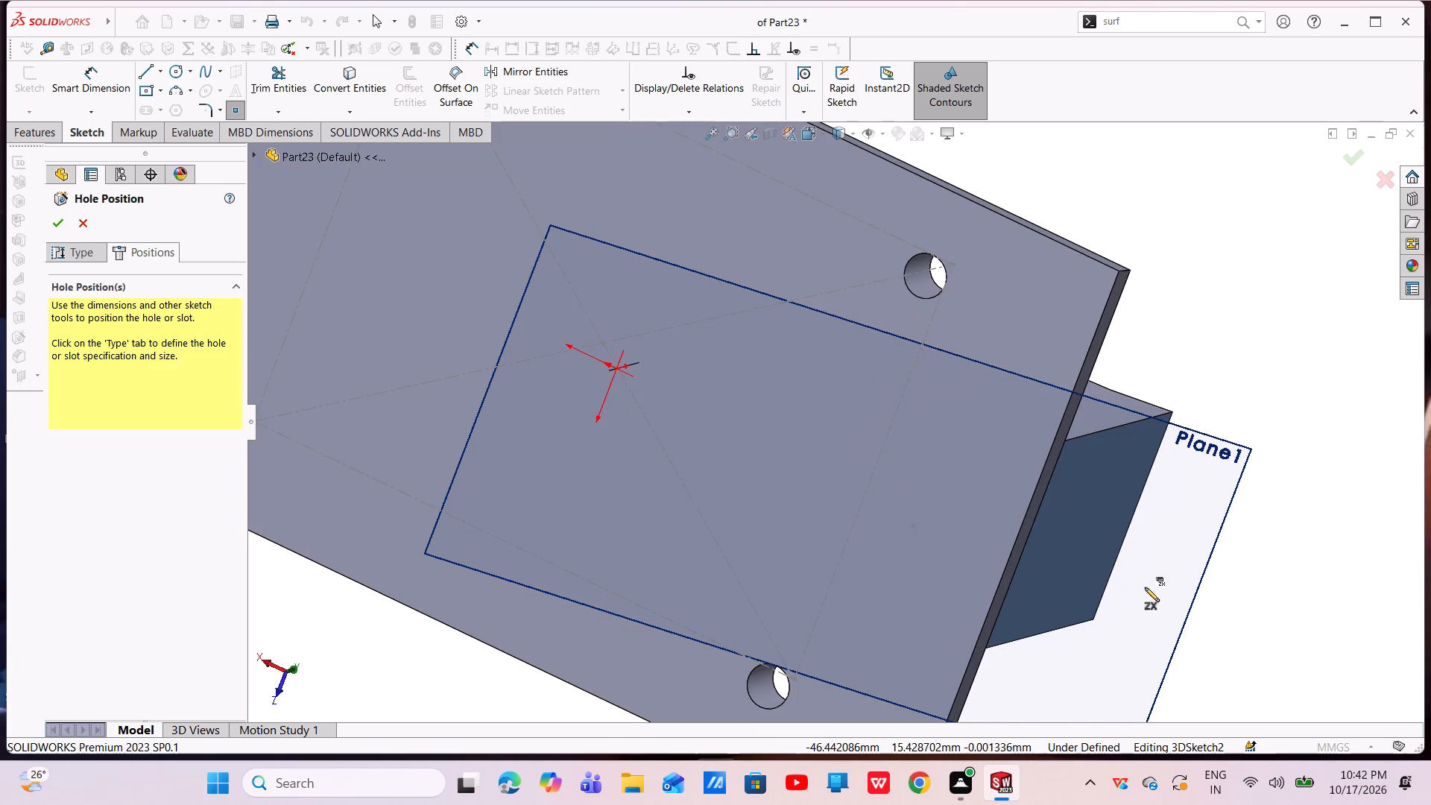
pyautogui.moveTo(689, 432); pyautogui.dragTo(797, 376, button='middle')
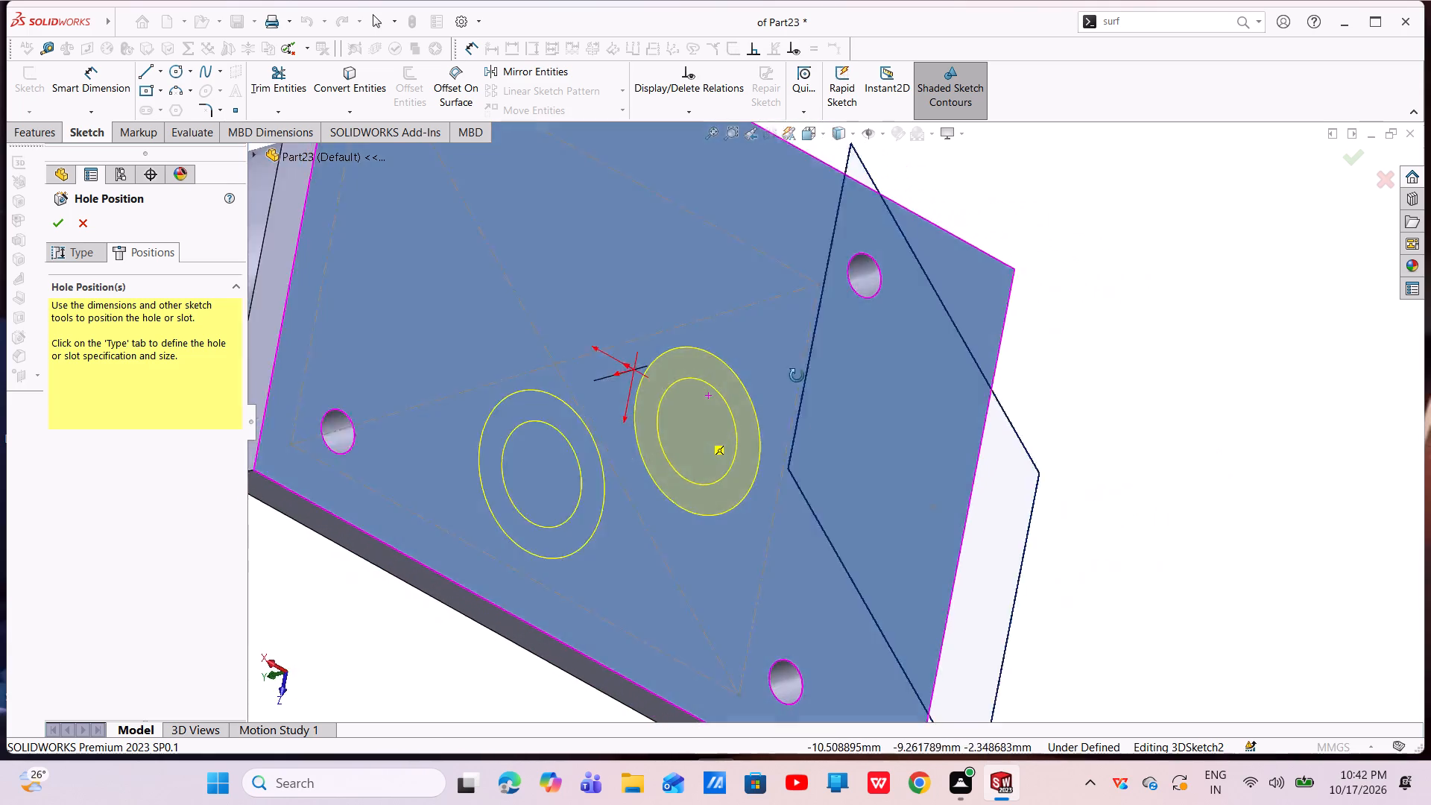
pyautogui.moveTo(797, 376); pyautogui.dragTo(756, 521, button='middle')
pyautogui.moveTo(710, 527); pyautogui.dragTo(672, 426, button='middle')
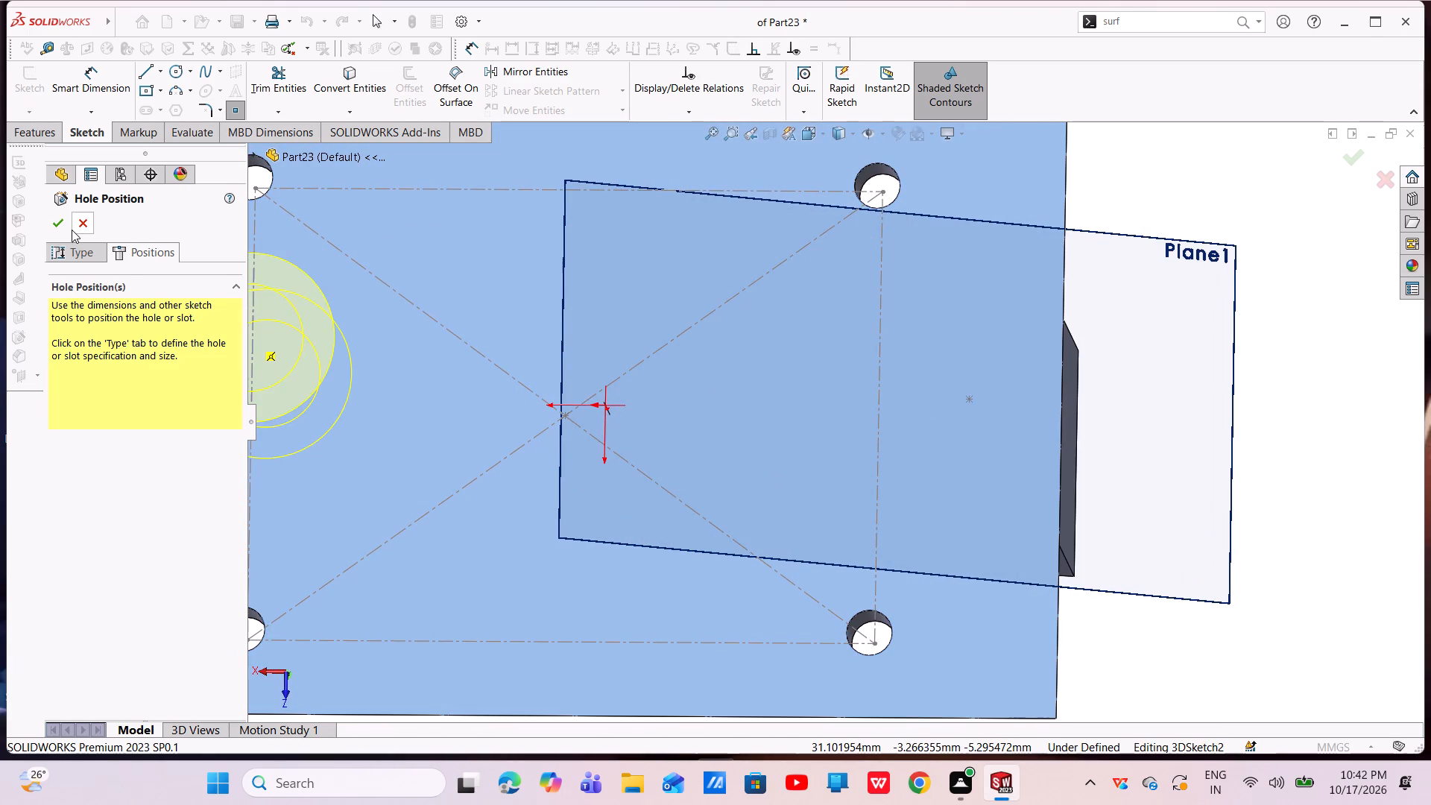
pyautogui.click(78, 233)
# Restart the Hole Wizard with the same custom counterbore settings and create the hole on the inclined plane at its existing sketch point.
pyautogui.scroll(2, 914, 452)
pyautogui.moveTo(803, 441); pyautogui.dragTo(821, 583, button='middle')
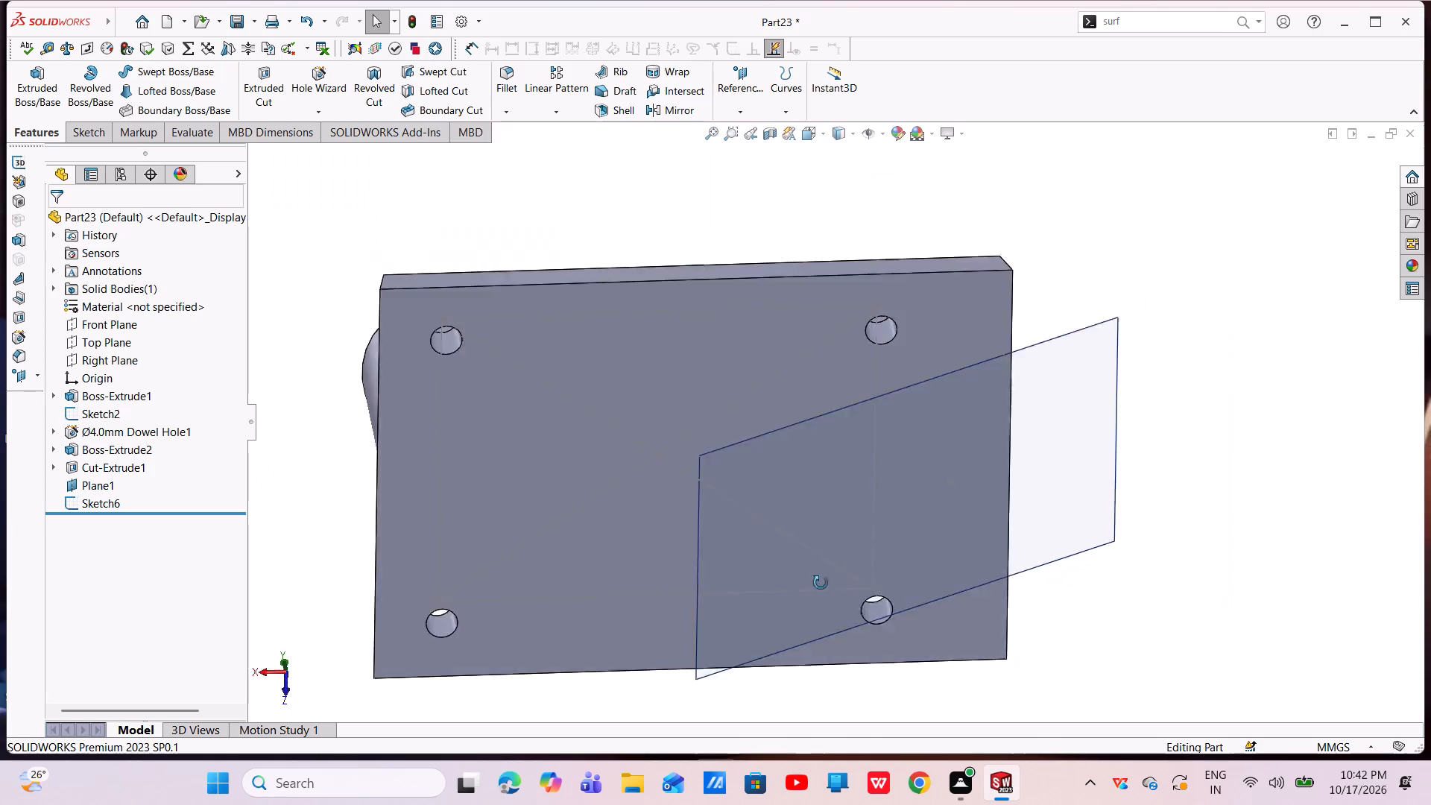
pyautogui.moveTo(821, 583); pyautogui.dragTo(786, 628, button='middle')
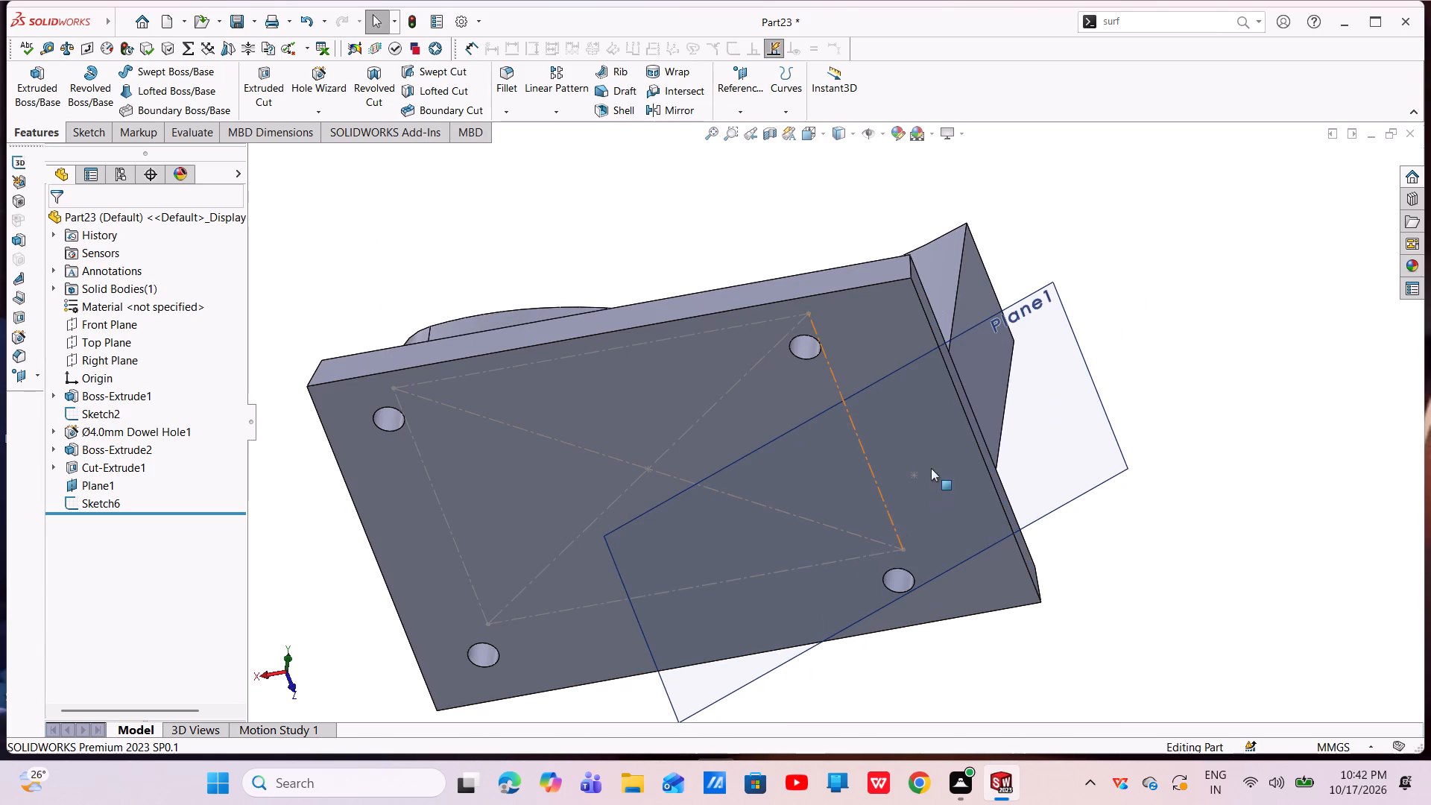
pyautogui.click(913, 475)
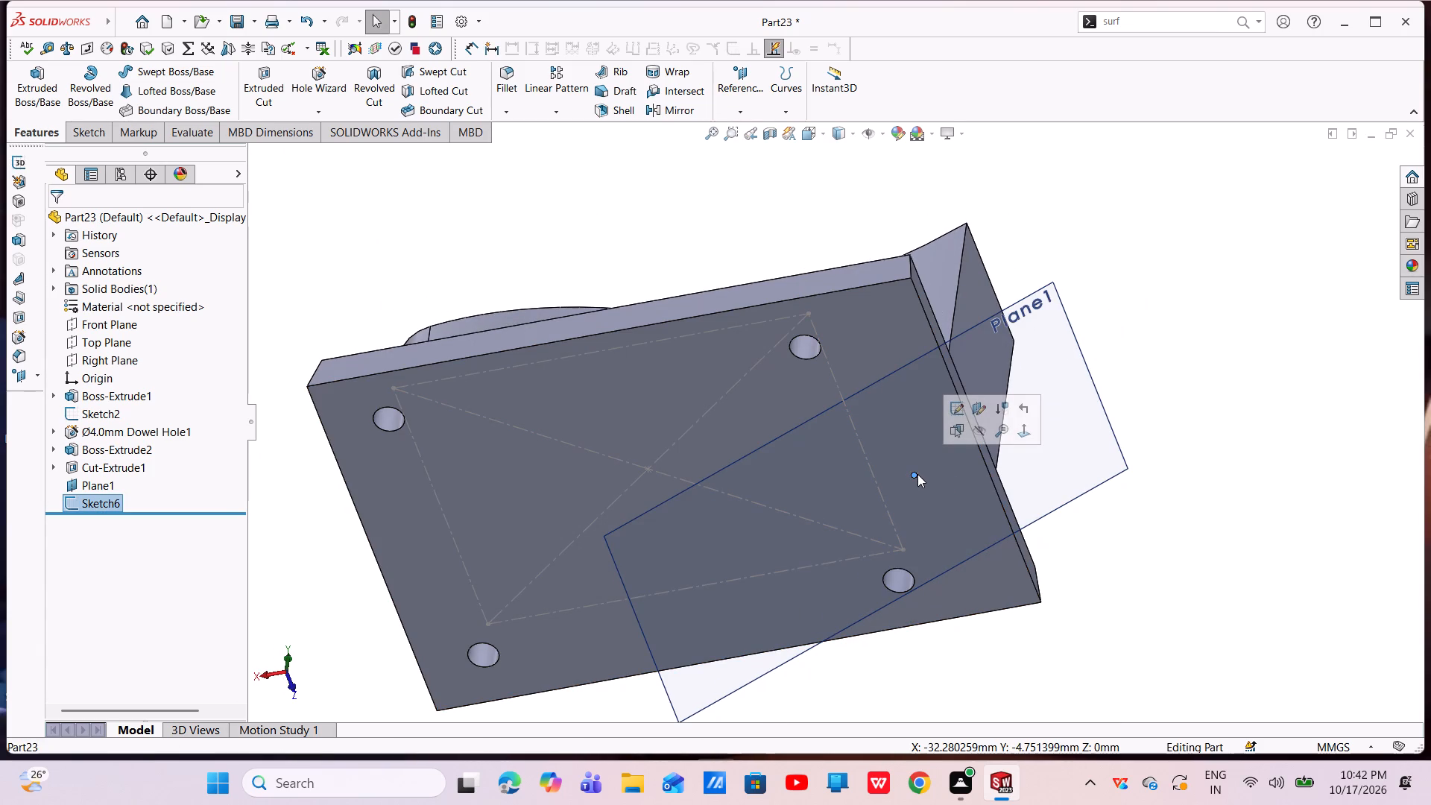
pyautogui.press('Escape')
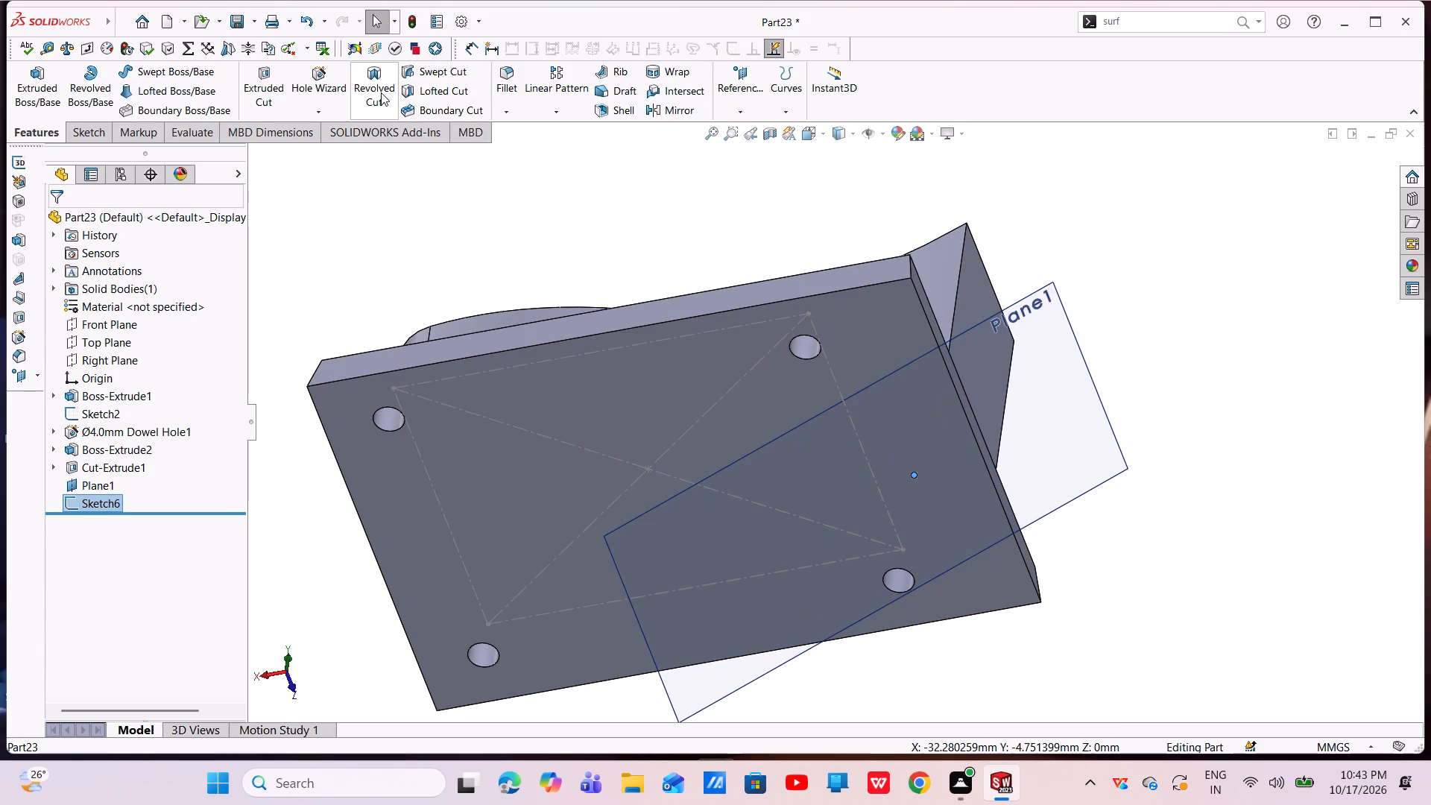
pyautogui.click(319, 96)
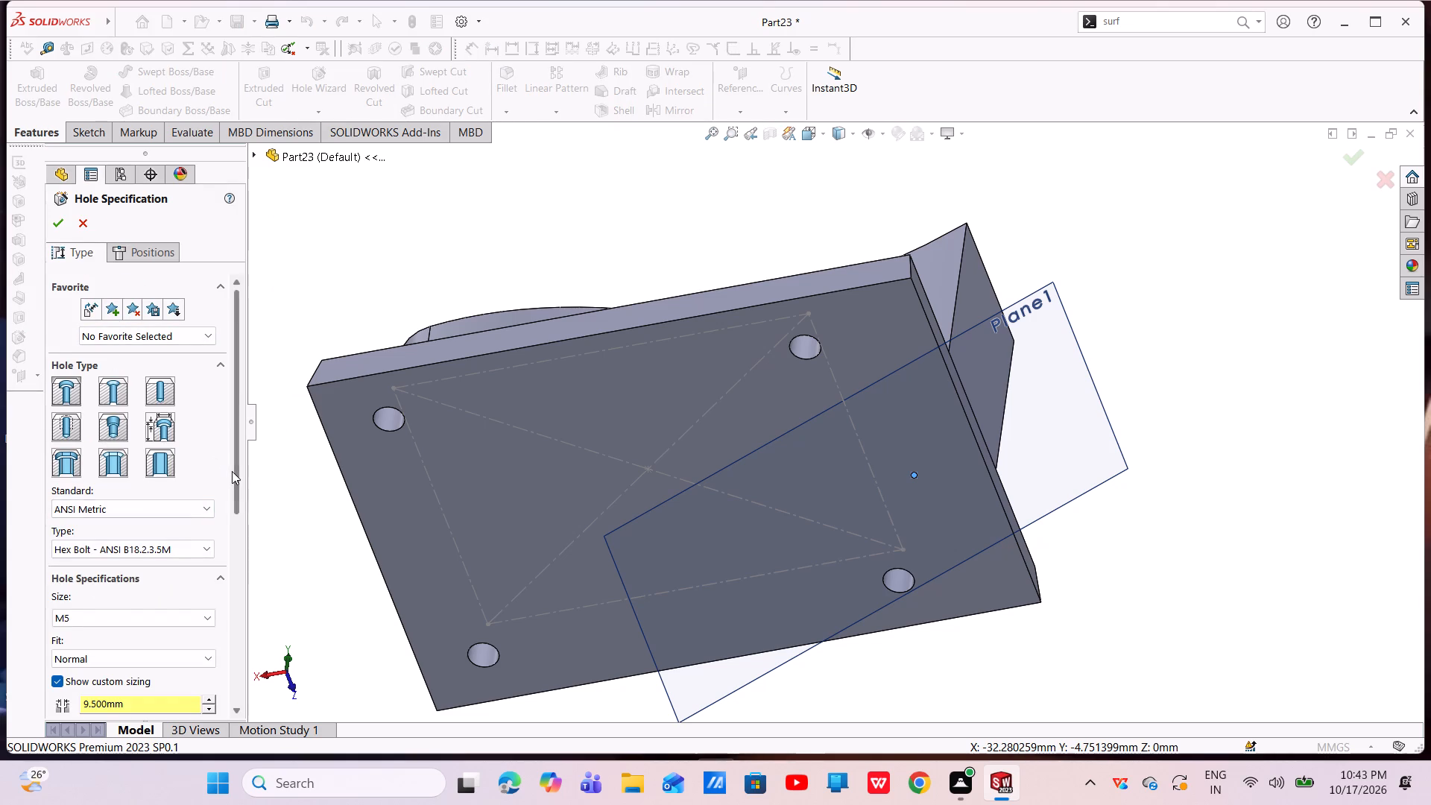
pyautogui.moveTo(231, 472); pyautogui.dragTo(243, 552)
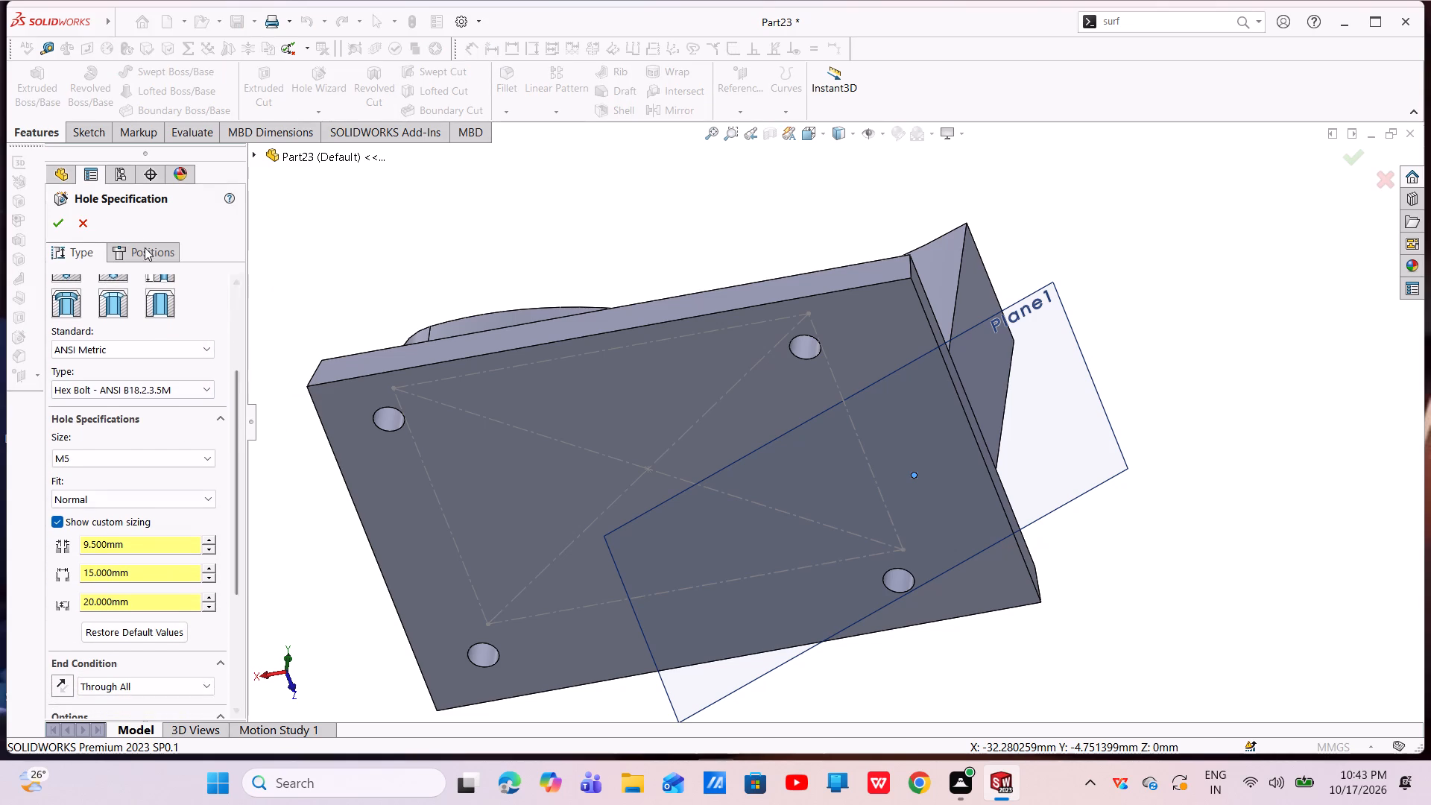
pyautogui.click(148, 252)
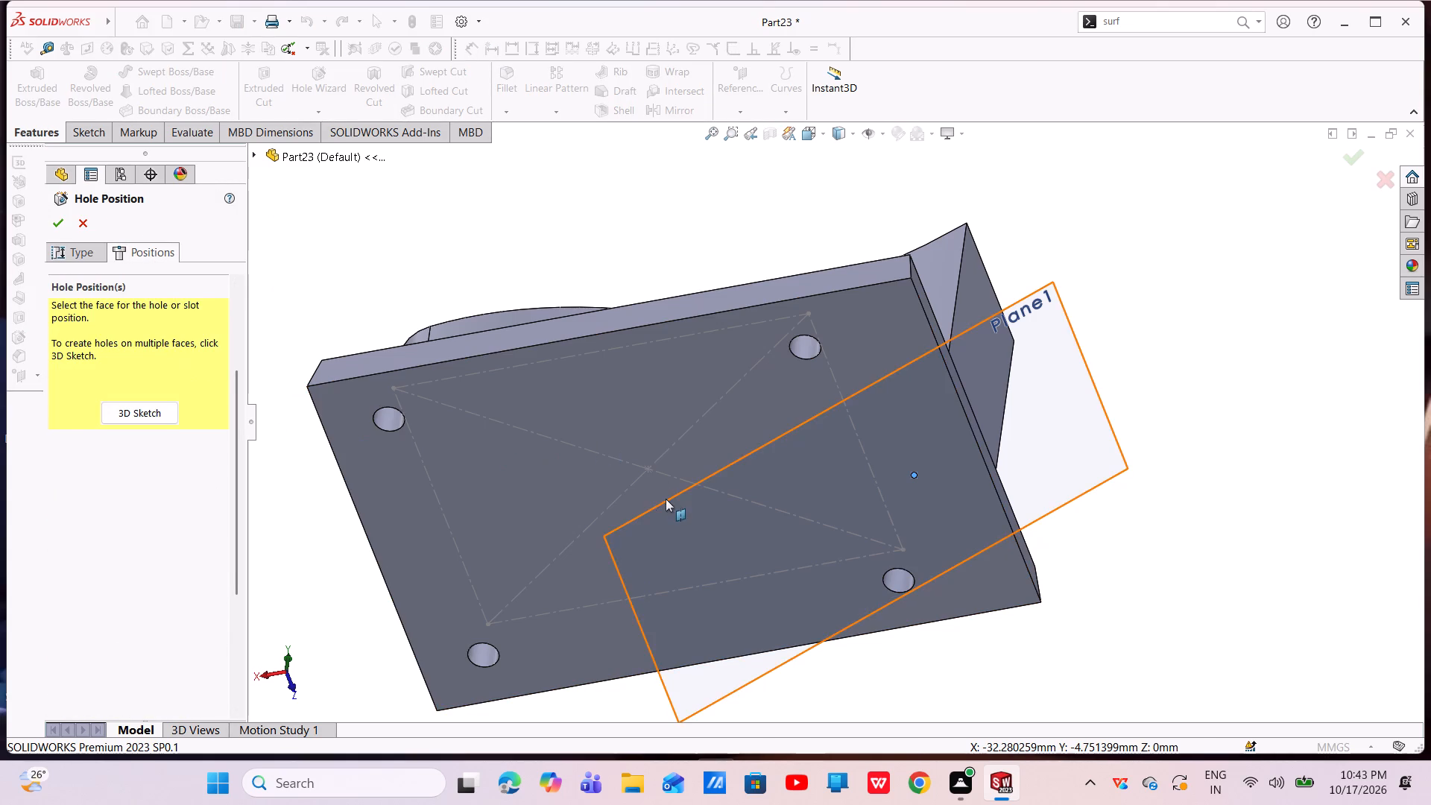
pyautogui.click(666, 499)
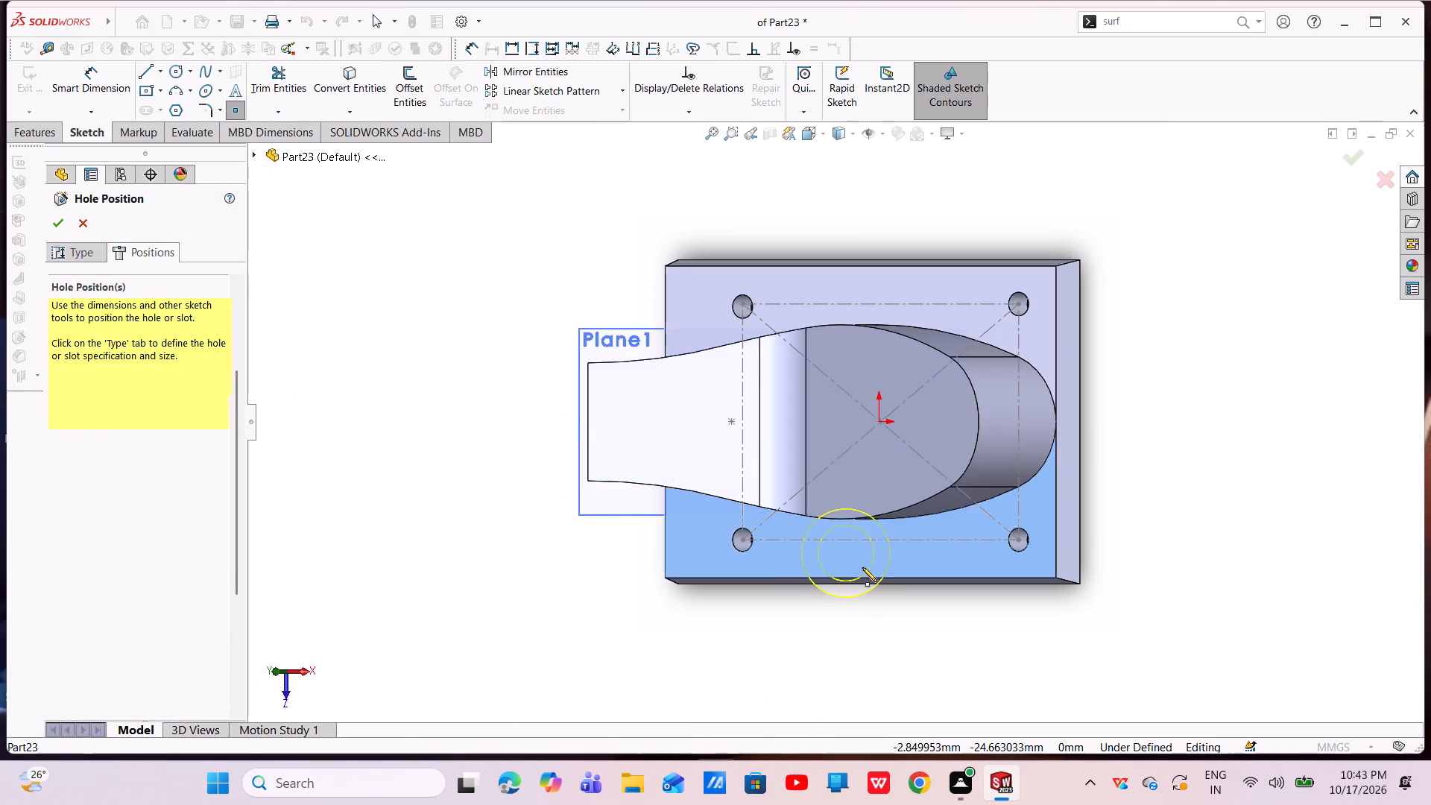
pyautogui.scroll(-1, 863, 567)
pyautogui.moveTo(863, 566); pyautogui.dragTo(552, 303, button='middle')
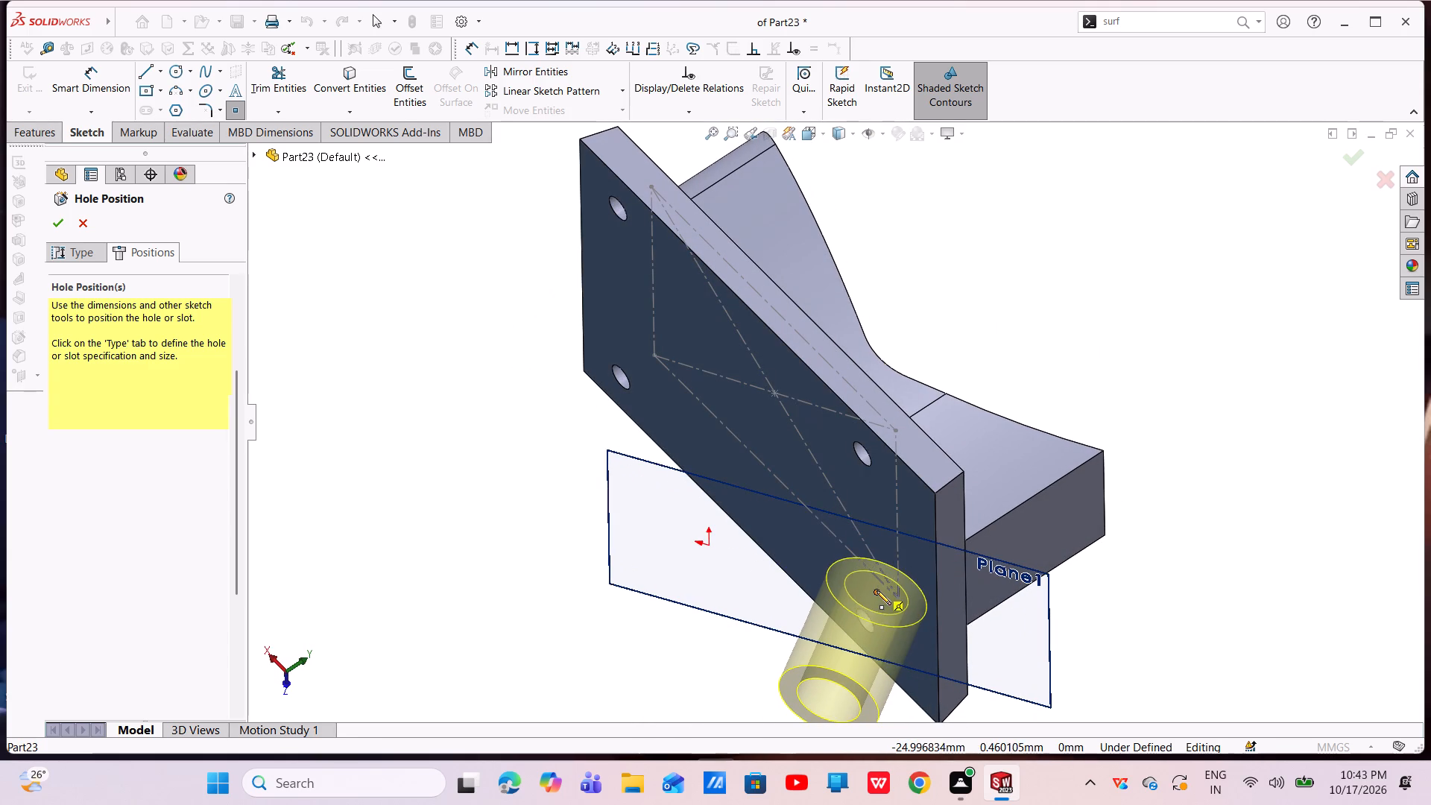
pyautogui.click(876, 591)
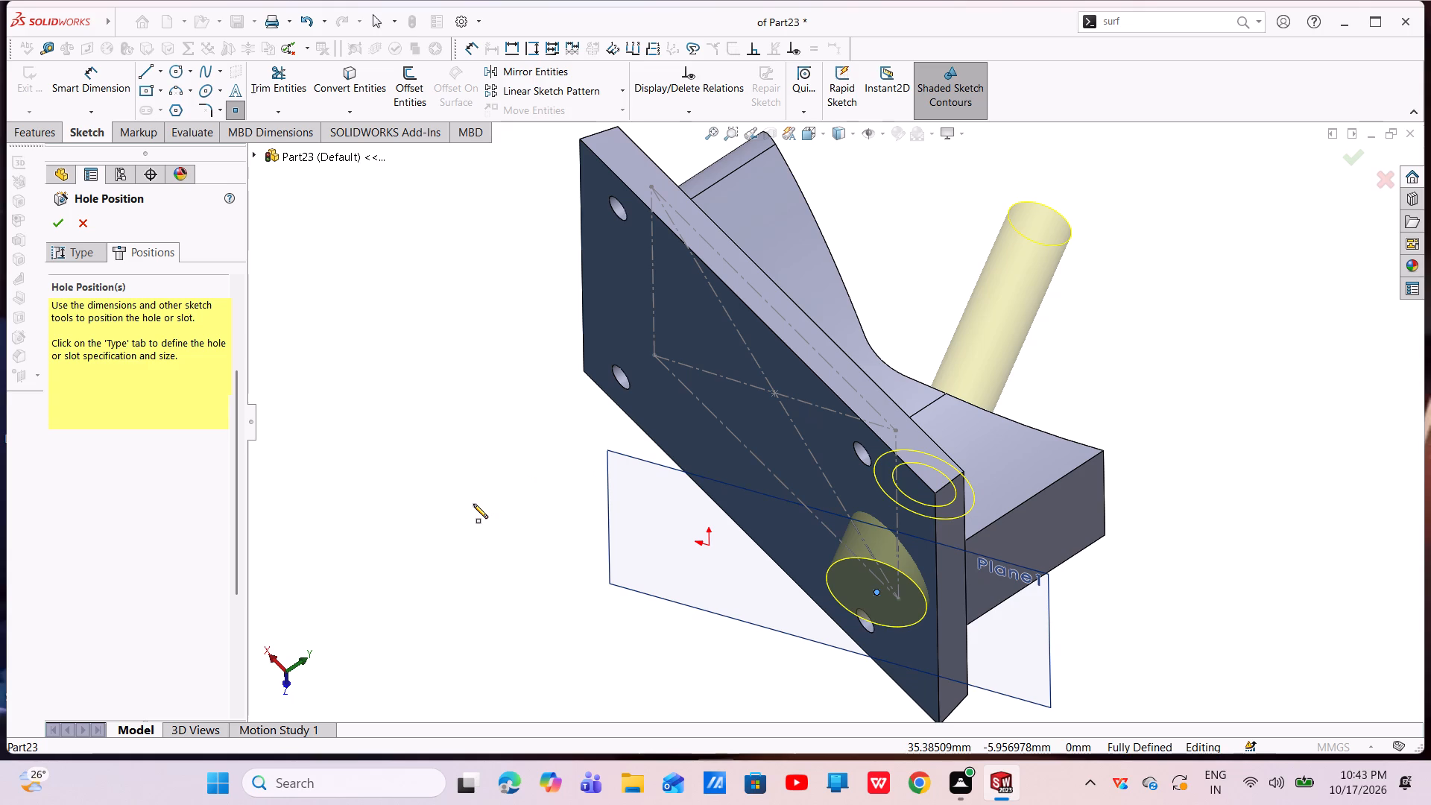
pyautogui.click(58, 226)
pyautogui.scroll(2, 821, 487)
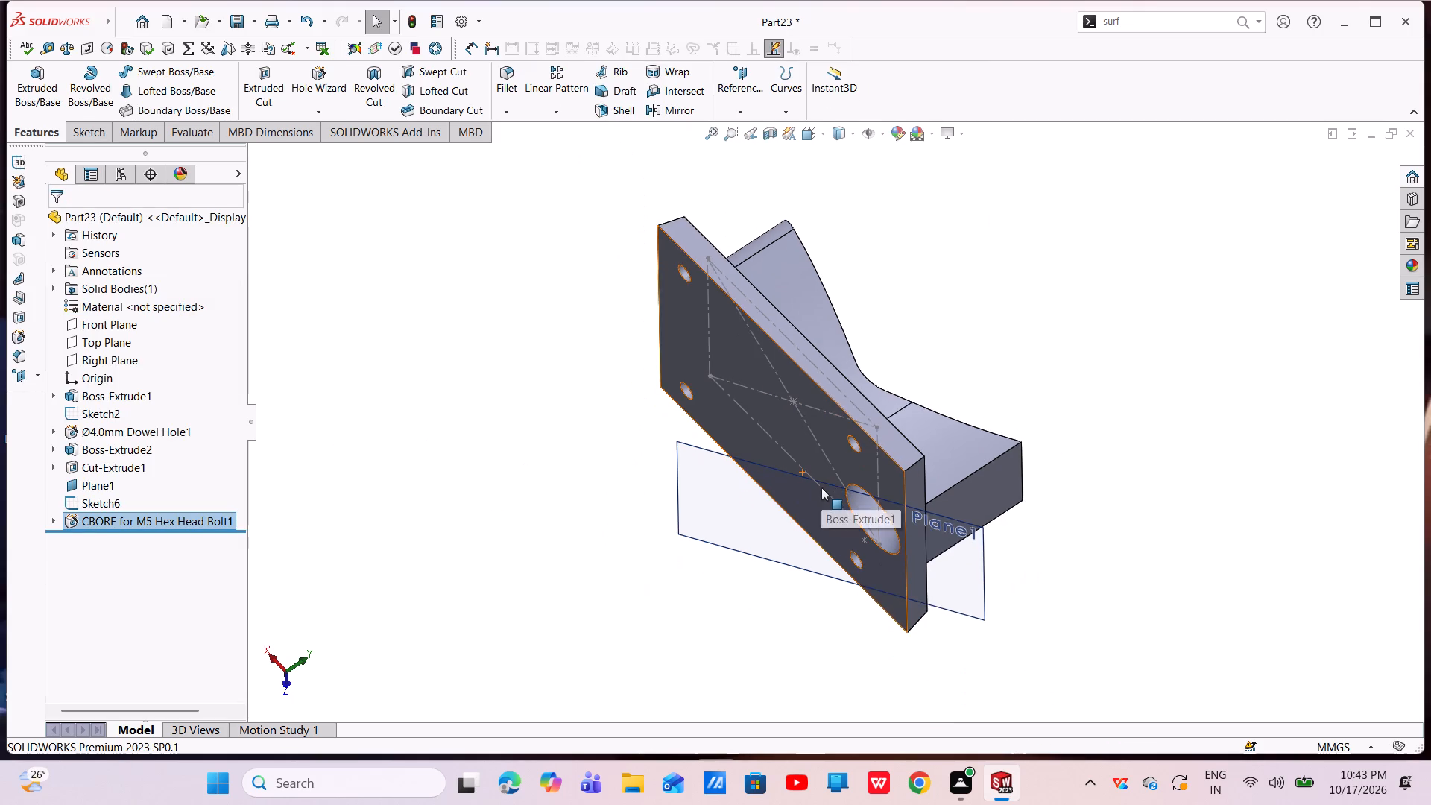
pyautogui.moveTo(822, 487); pyautogui.dragTo(840, 505, button='middle')
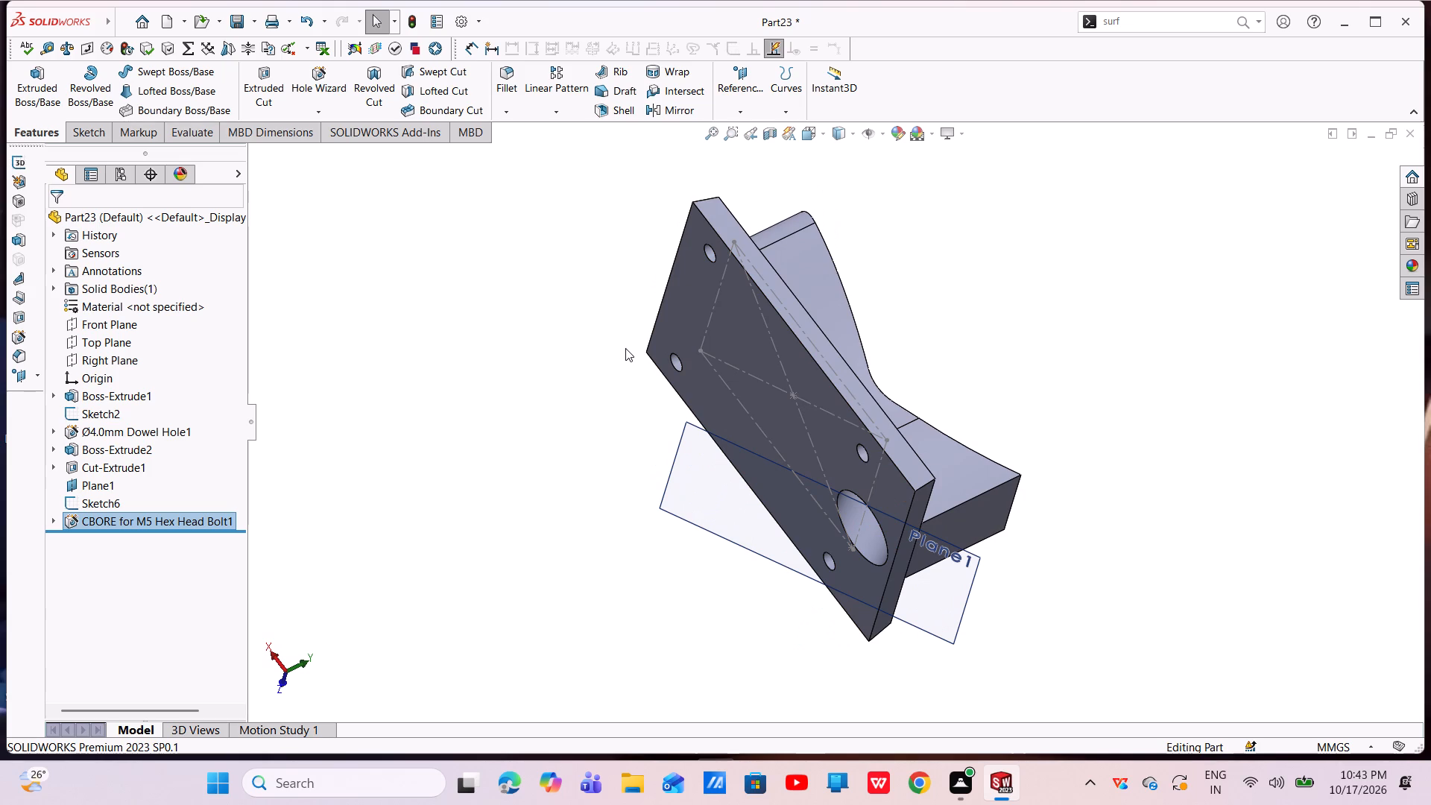
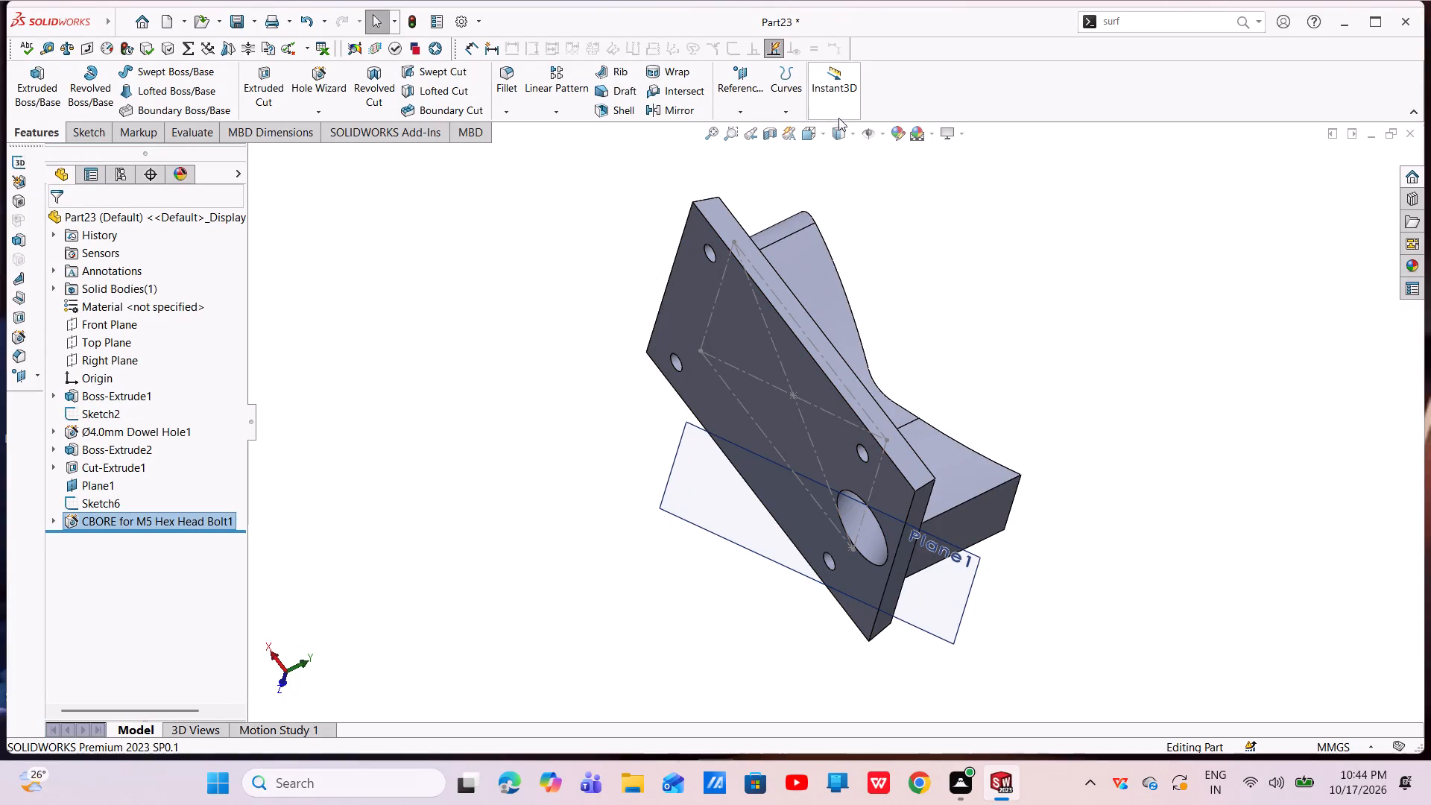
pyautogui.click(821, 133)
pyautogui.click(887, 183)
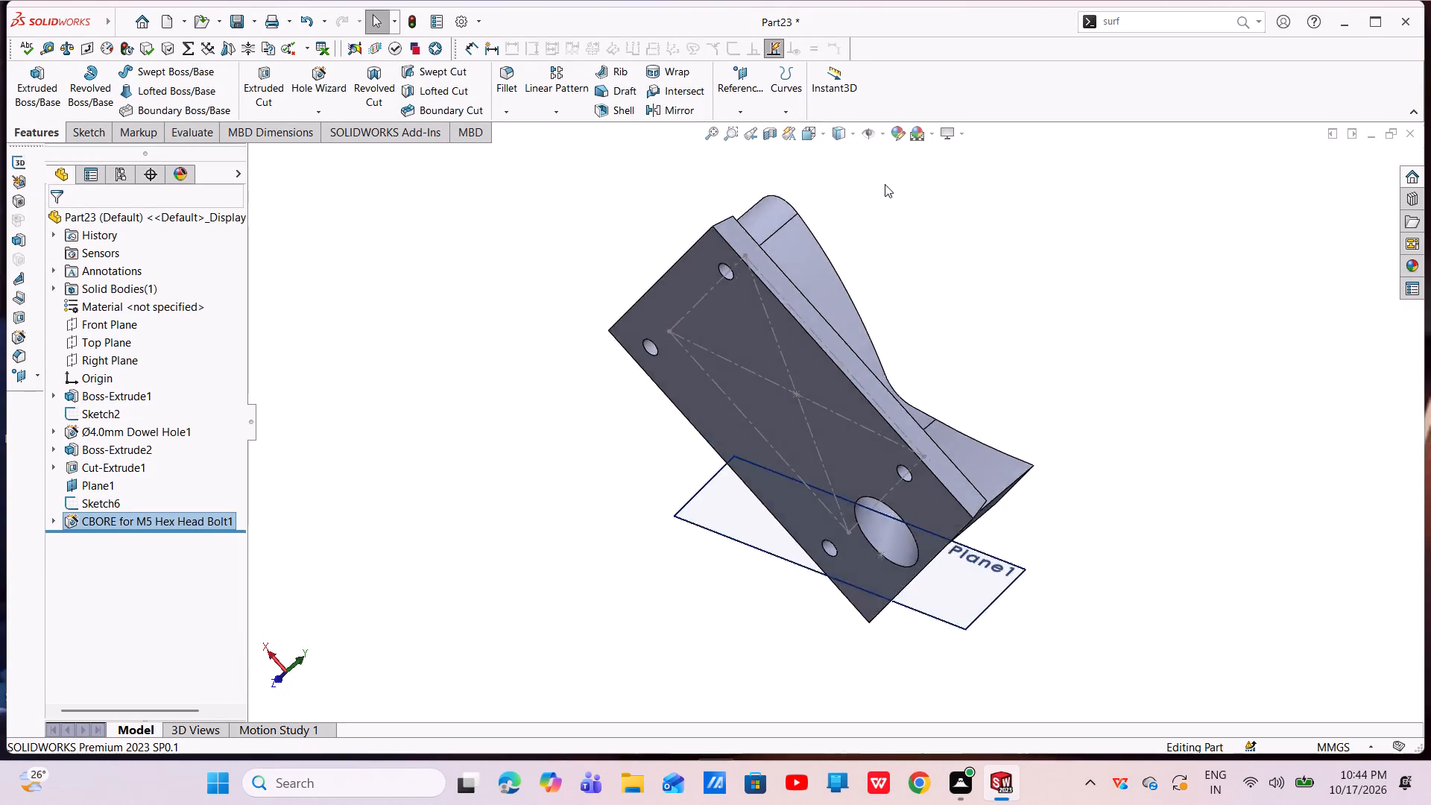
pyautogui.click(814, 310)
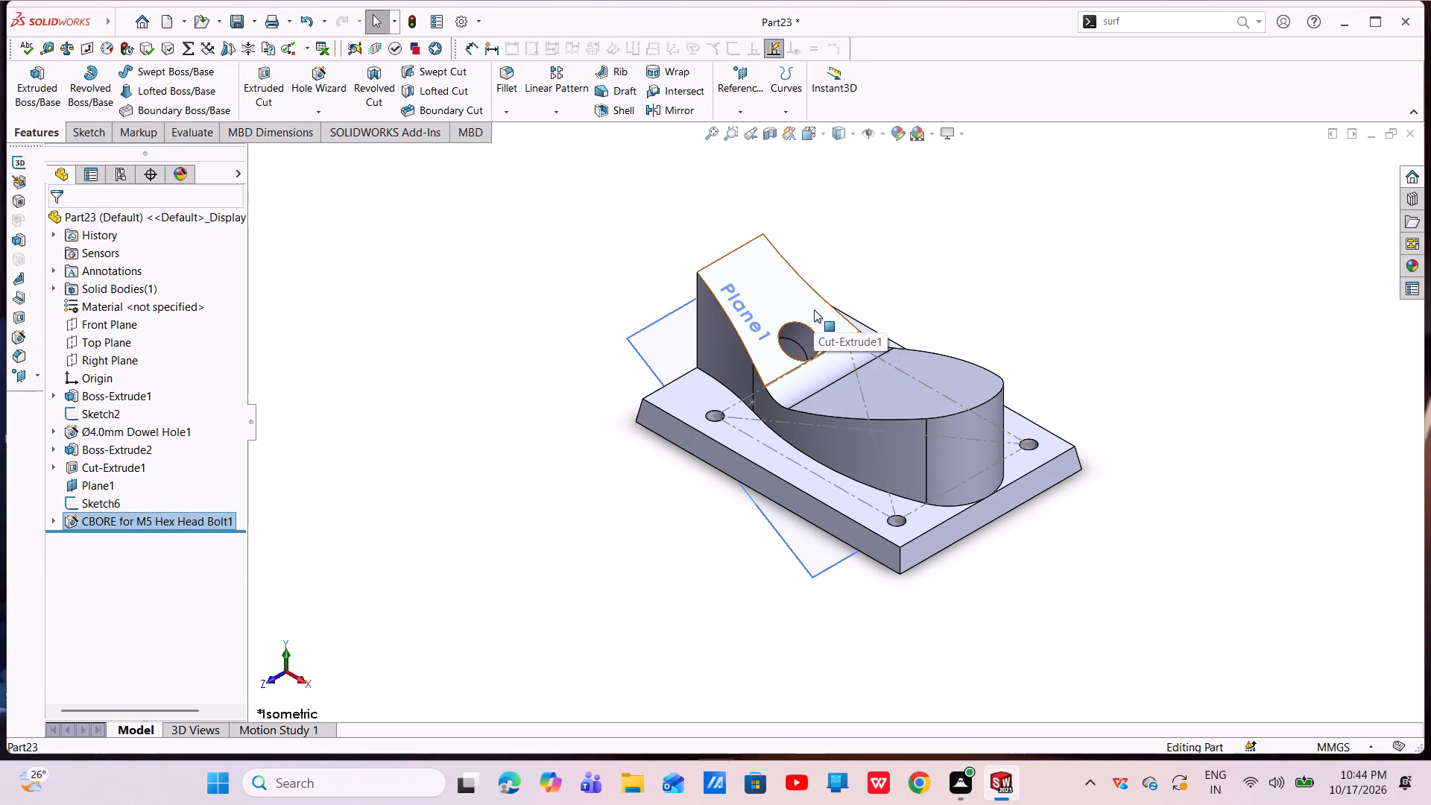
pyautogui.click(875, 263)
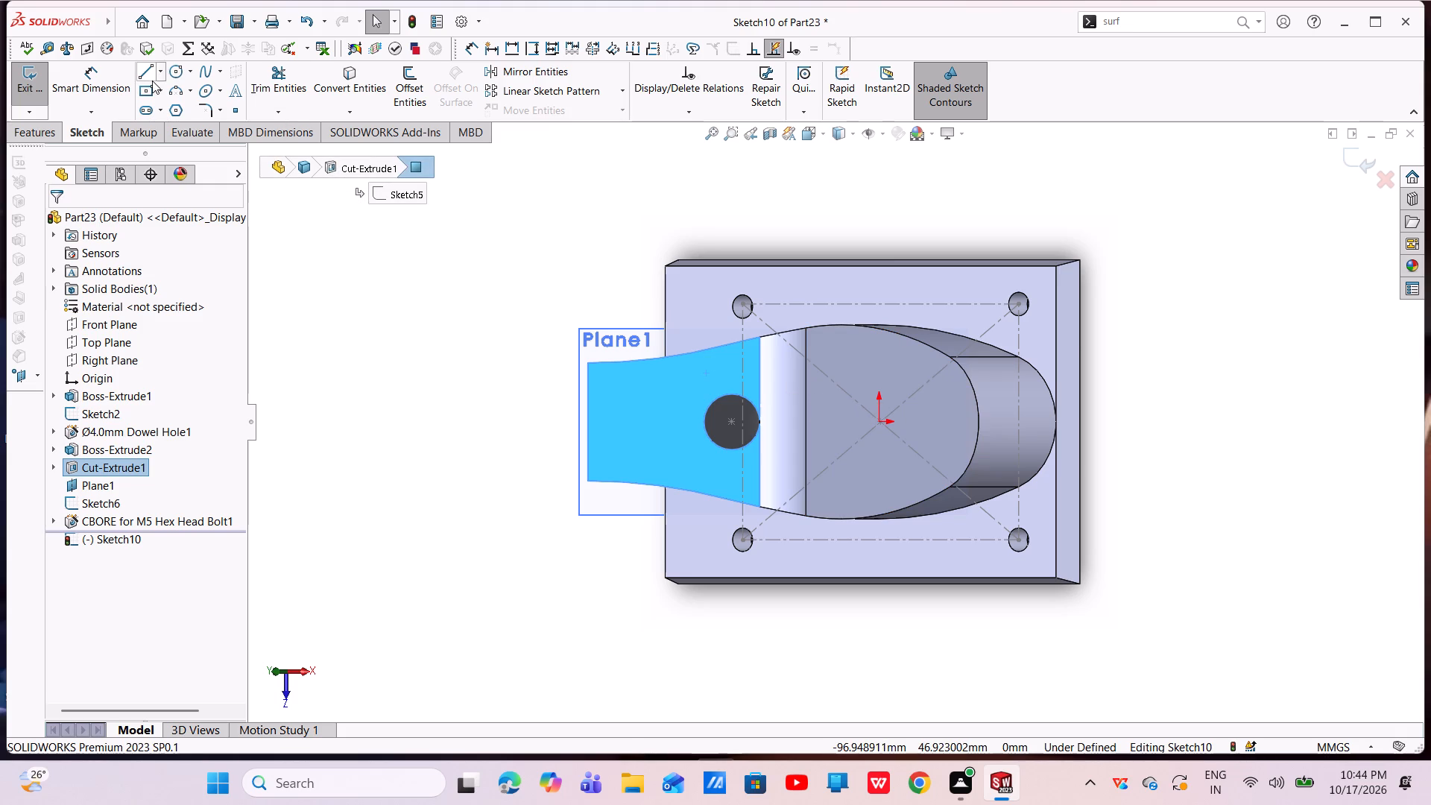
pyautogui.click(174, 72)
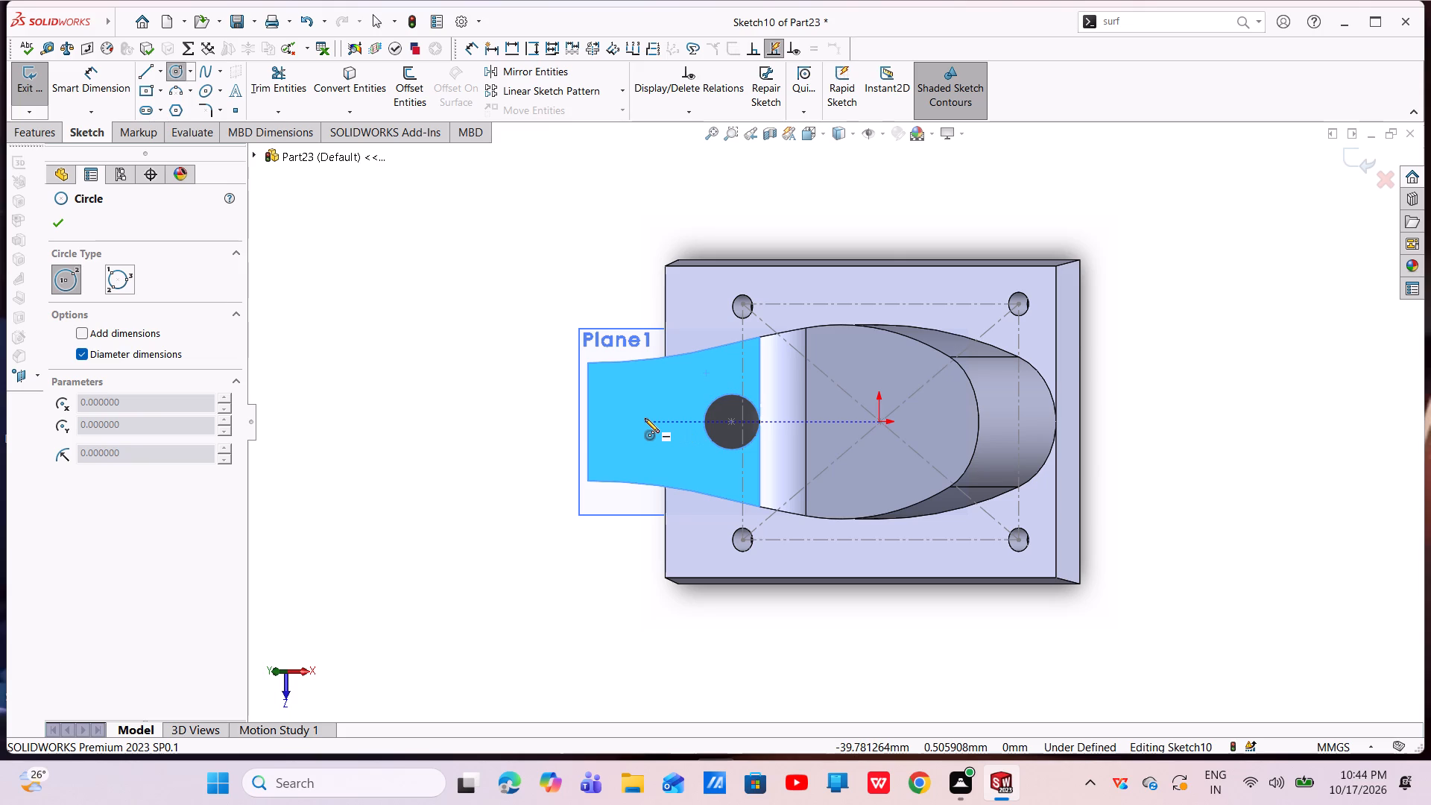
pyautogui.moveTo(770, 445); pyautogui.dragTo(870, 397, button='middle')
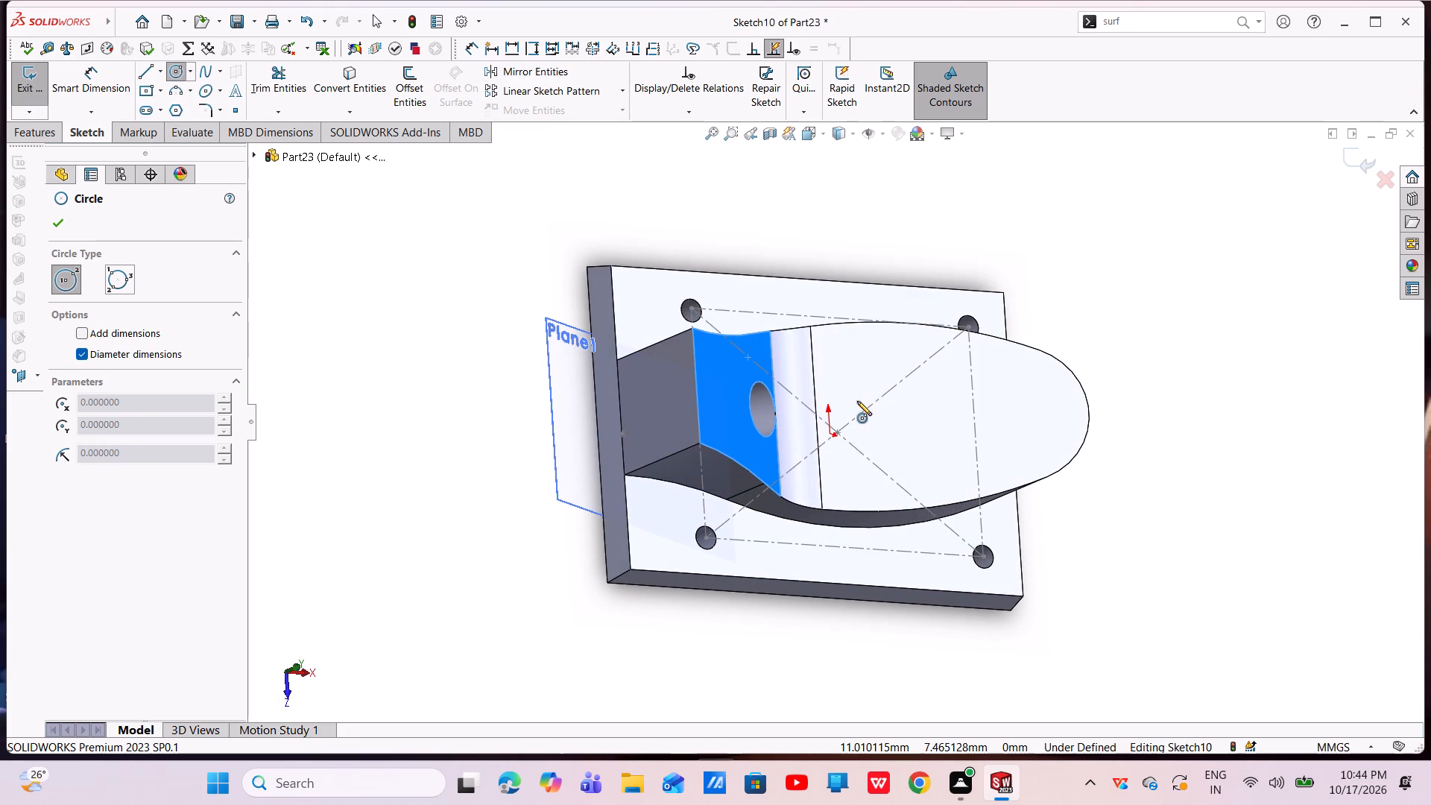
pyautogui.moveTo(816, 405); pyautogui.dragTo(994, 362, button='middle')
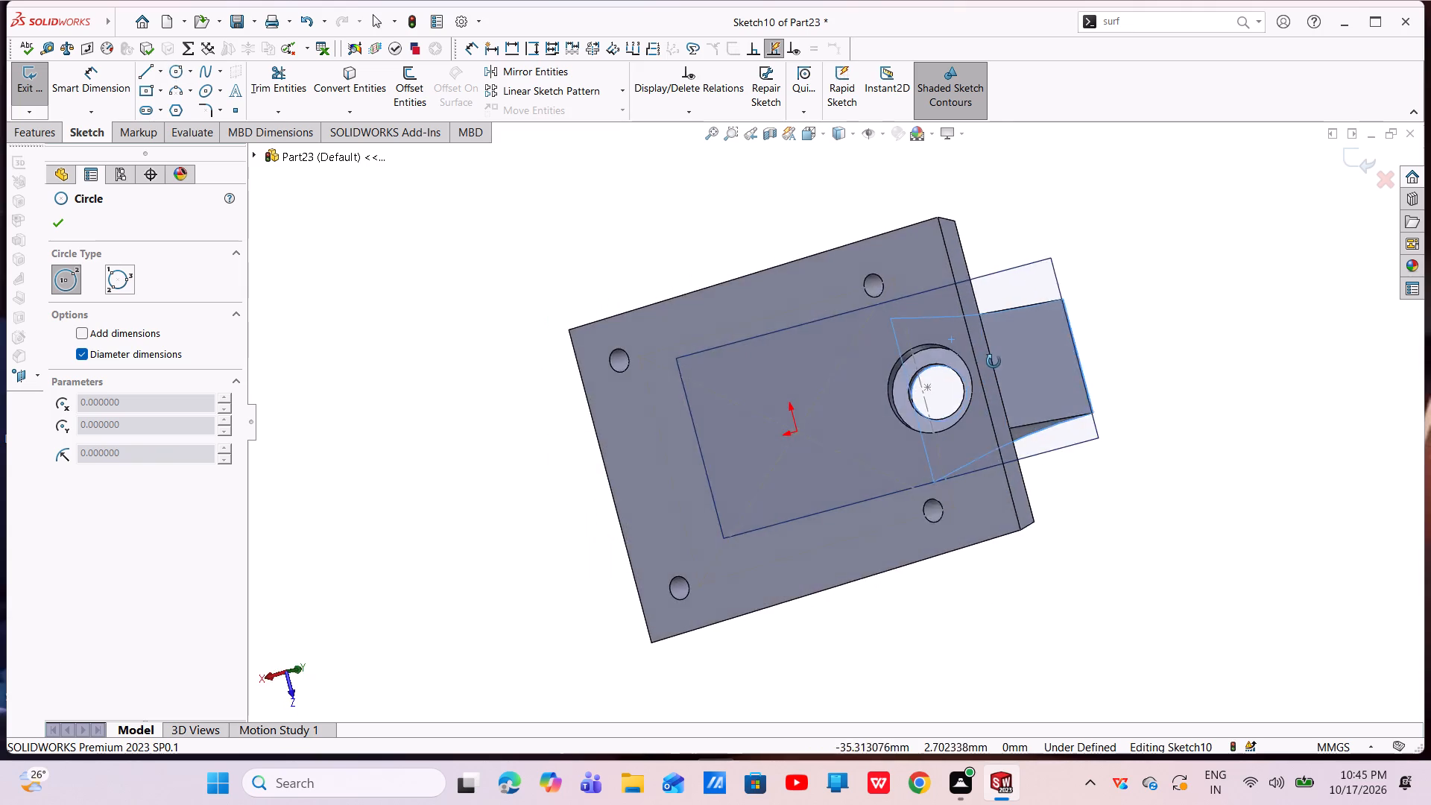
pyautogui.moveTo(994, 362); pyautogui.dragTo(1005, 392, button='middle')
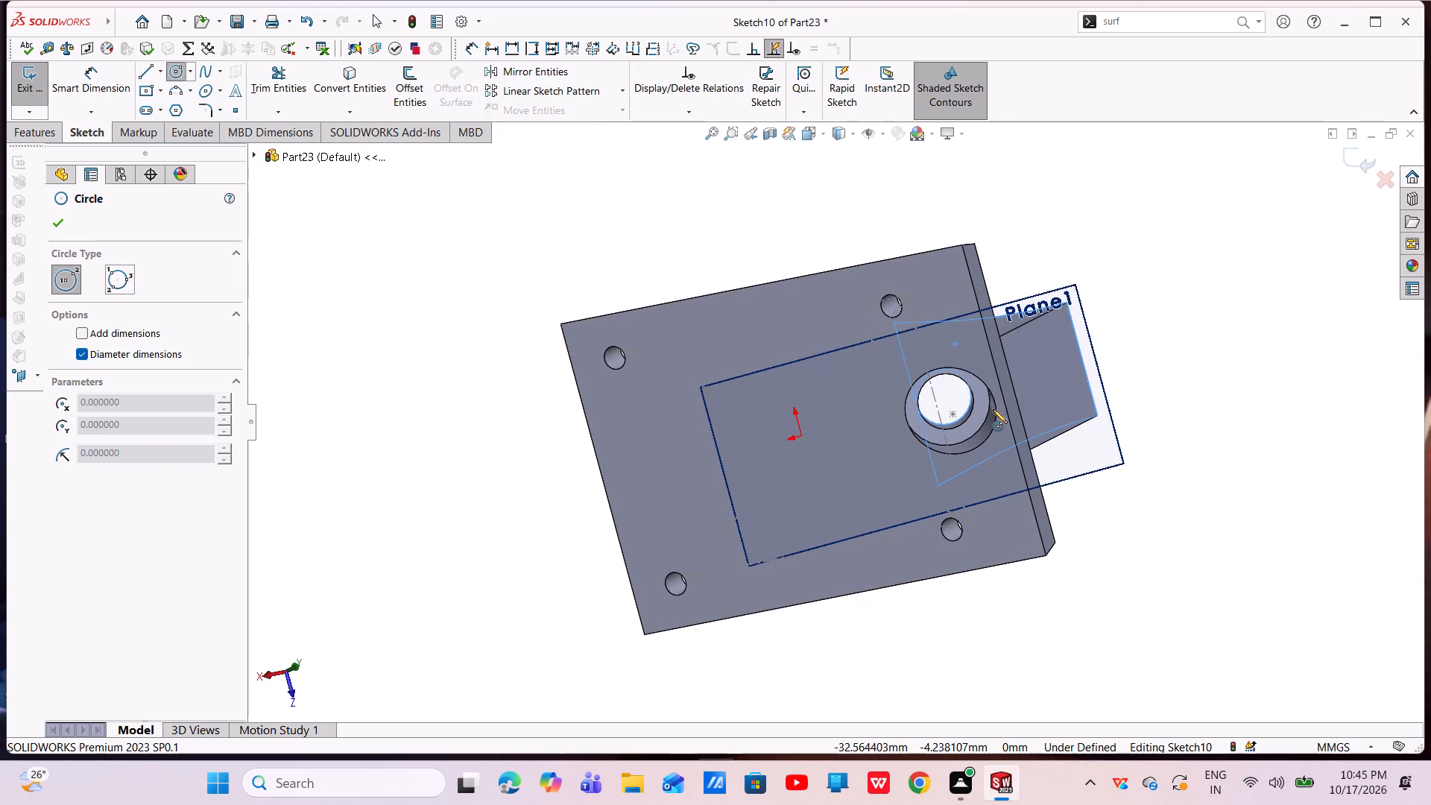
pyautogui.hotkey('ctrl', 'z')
# Undo the counterbore hole, its point sketch and the inclined plane, going back to the V-cut.
pyautogui.hotkey('ctrl', 'z')
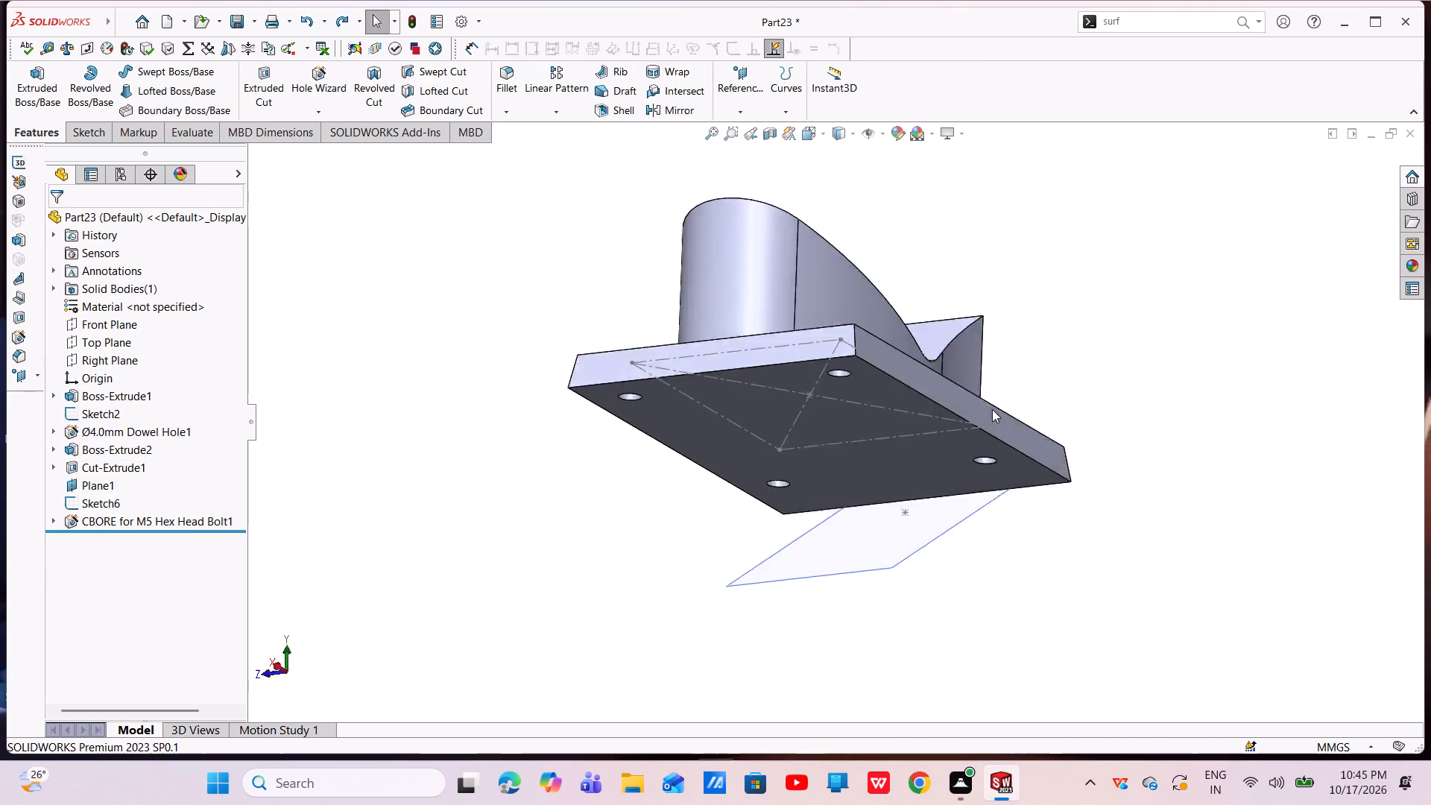
pyautogui.hotkey('ctrl', 'z')
pyautogui.hotkey('ctrl', 'z')
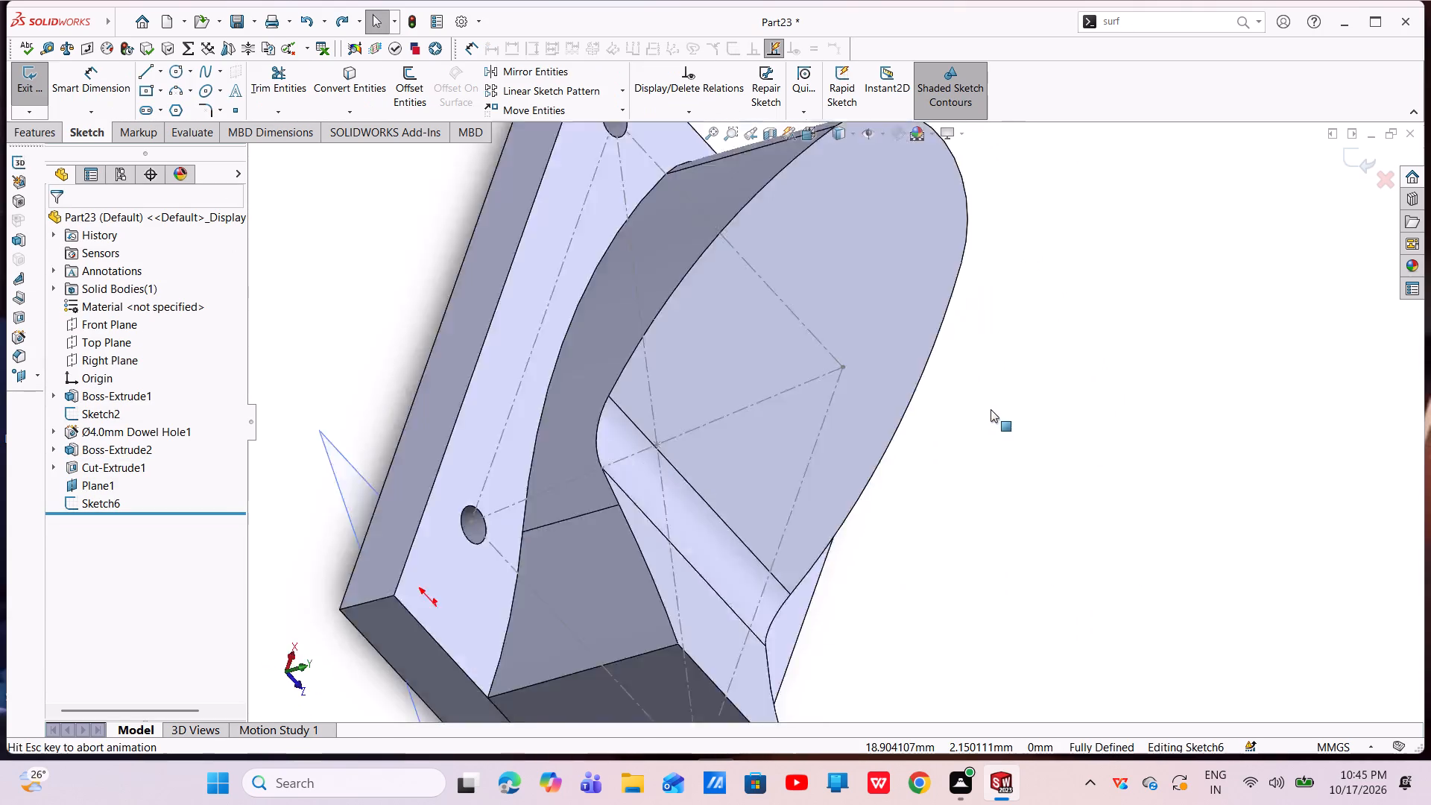
pyautogui.hotkey('ctrl', 'z')
pyautogui.hotkey('ctrl', 'z')
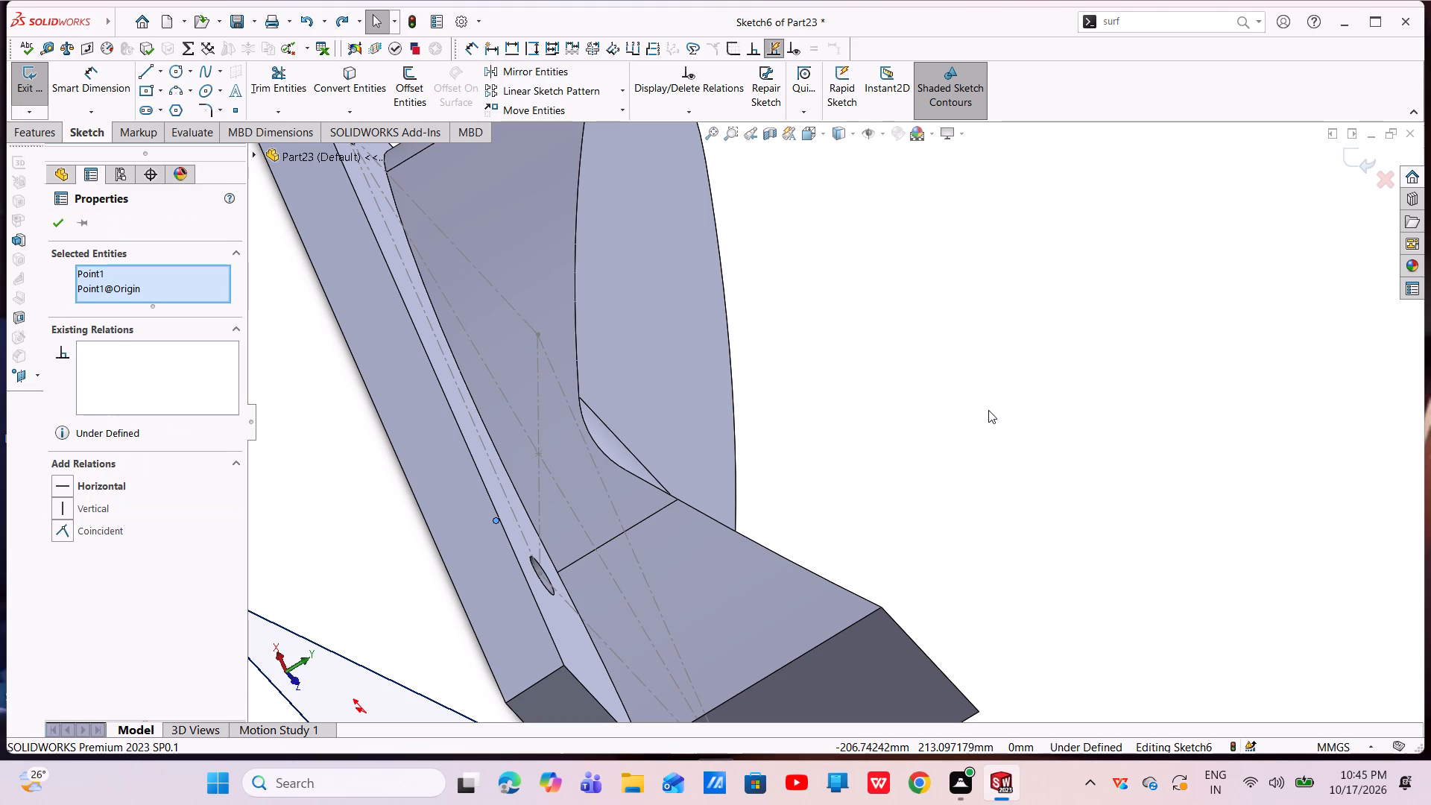
pyautogui.hotkey('ctrl', 'z')
pyautogui.hotkey('ctrl', 'z')
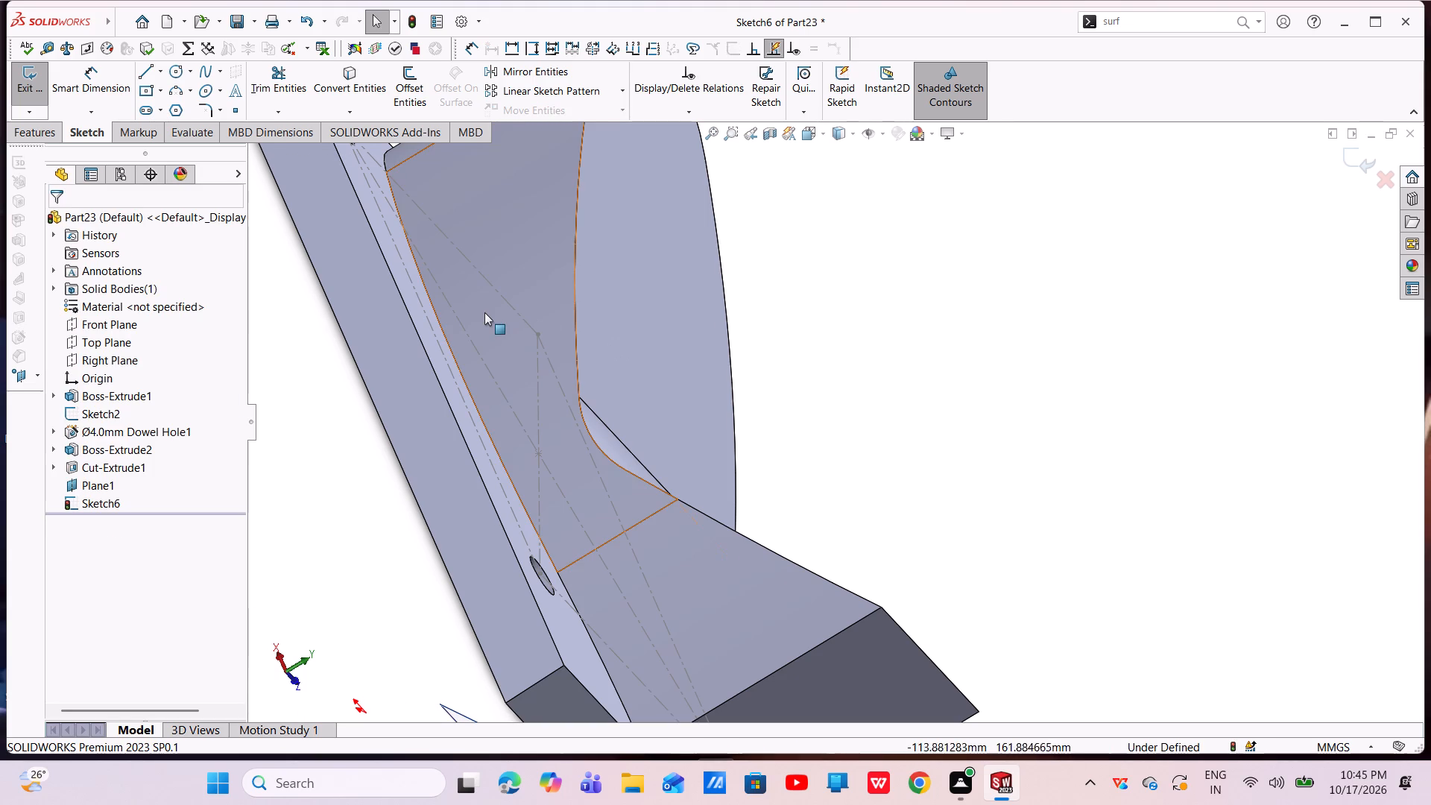
pyautogui.hotkey('ctrl', 'z')
pyautogui.scroll(1, 535, 399)
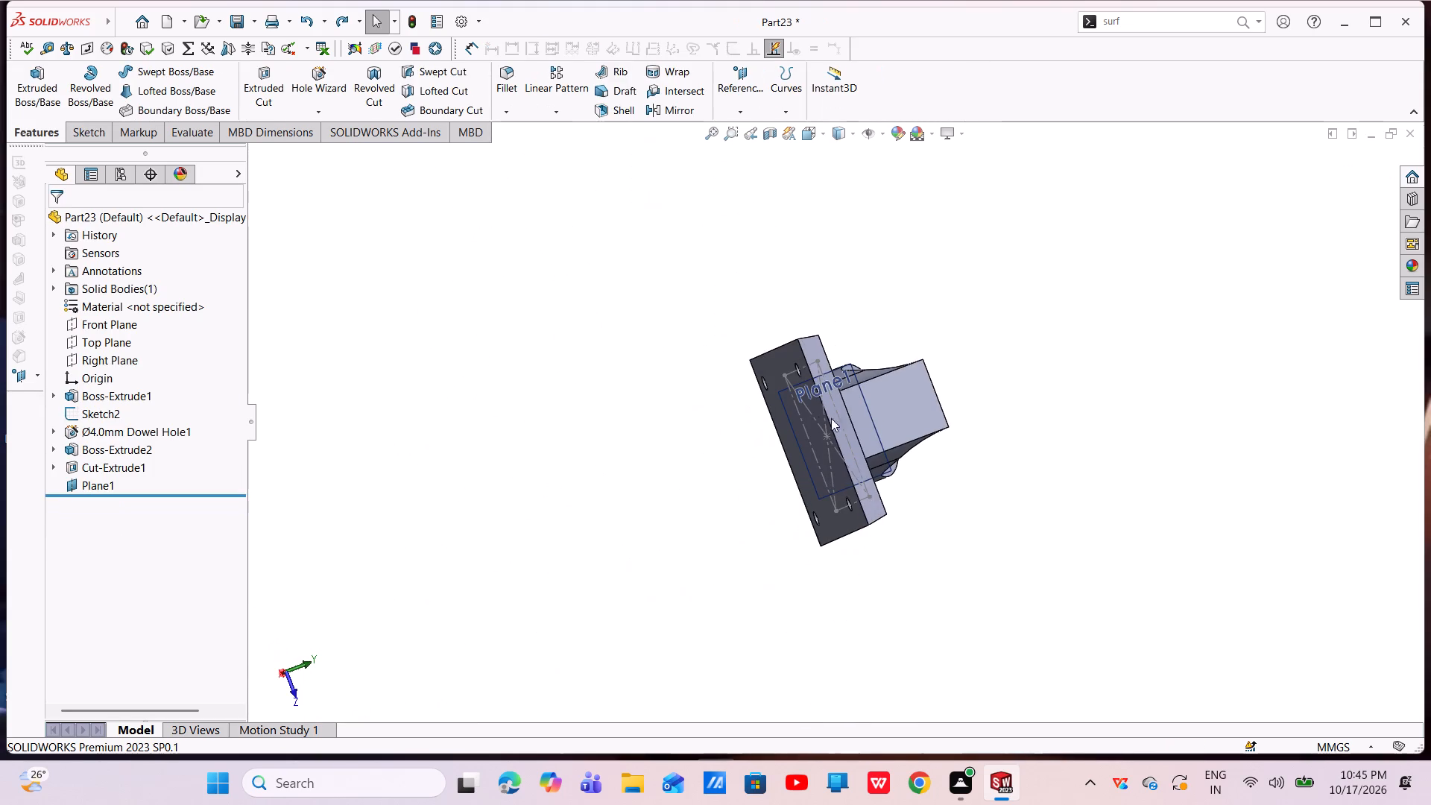
pyautogui.scroll(-2, 854, 414)
pyautogui.scroll(1, 854, 413)
pyautogui.hotkey('ctrl', 'z')
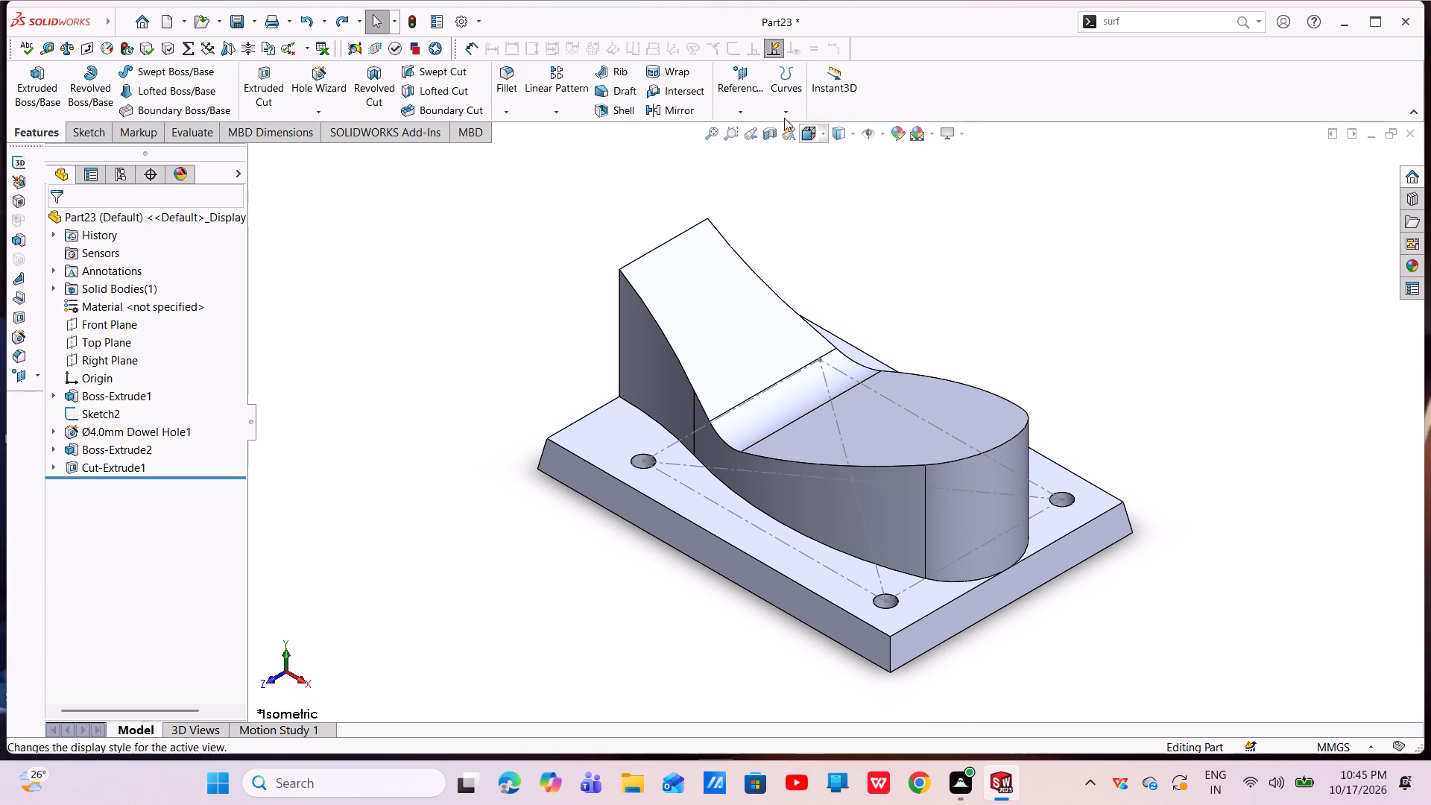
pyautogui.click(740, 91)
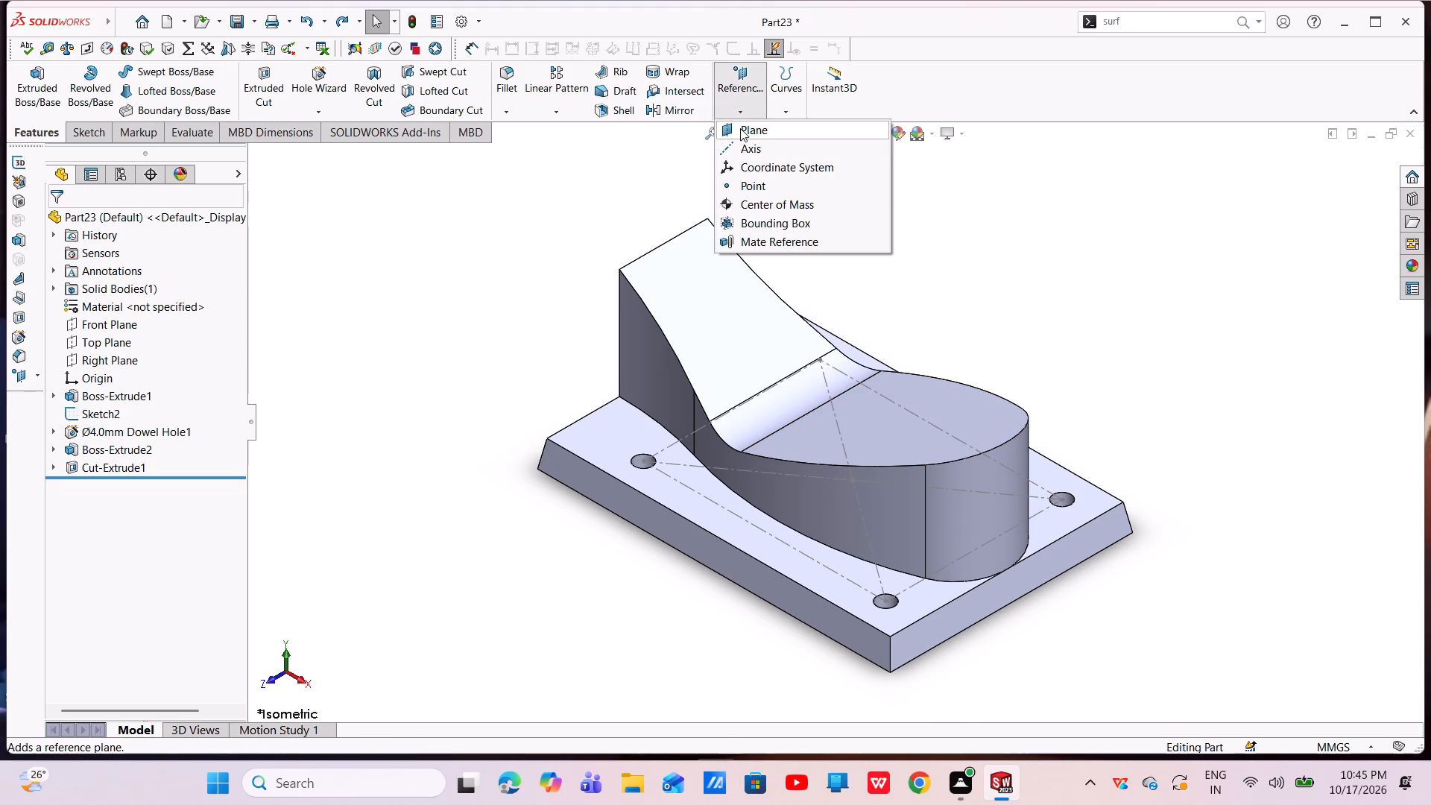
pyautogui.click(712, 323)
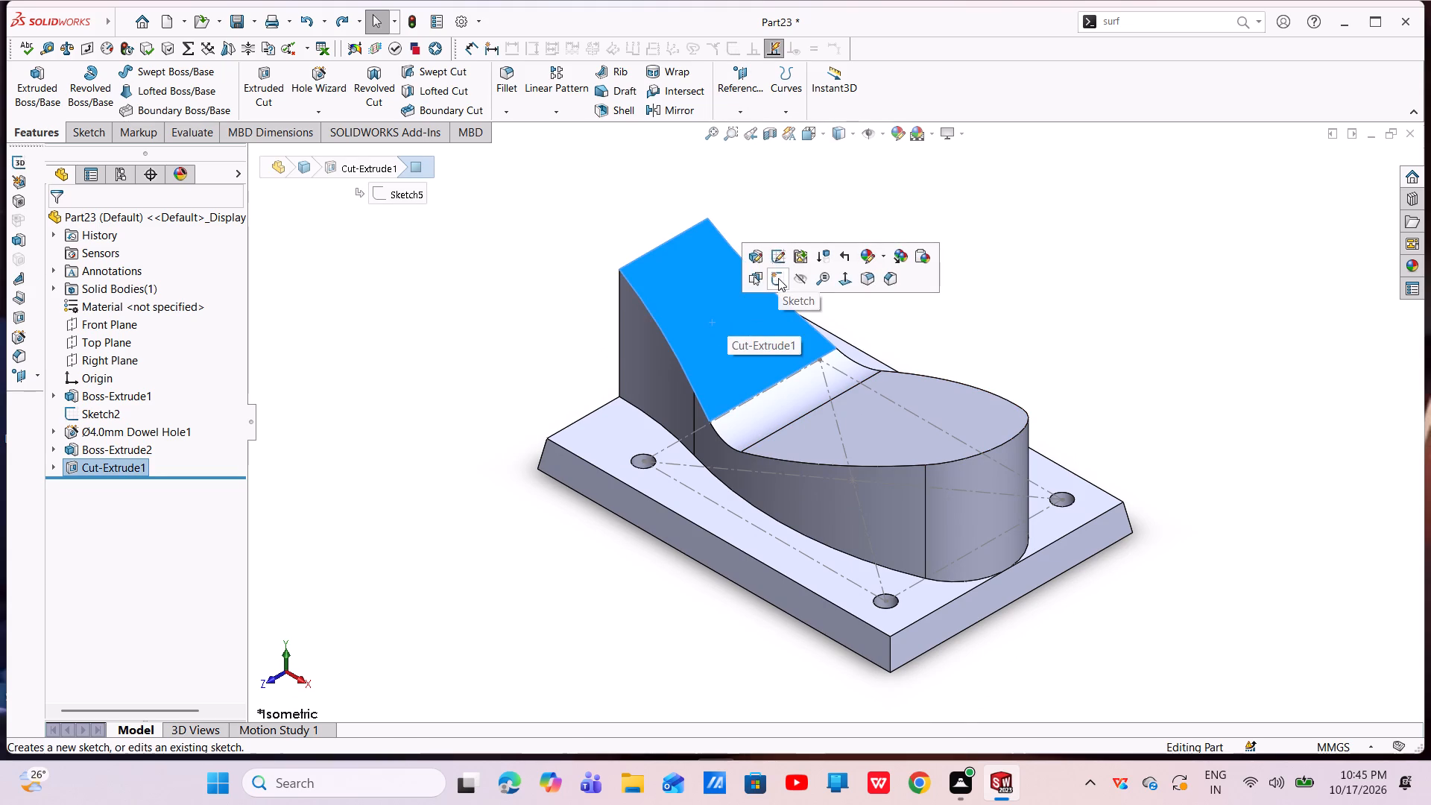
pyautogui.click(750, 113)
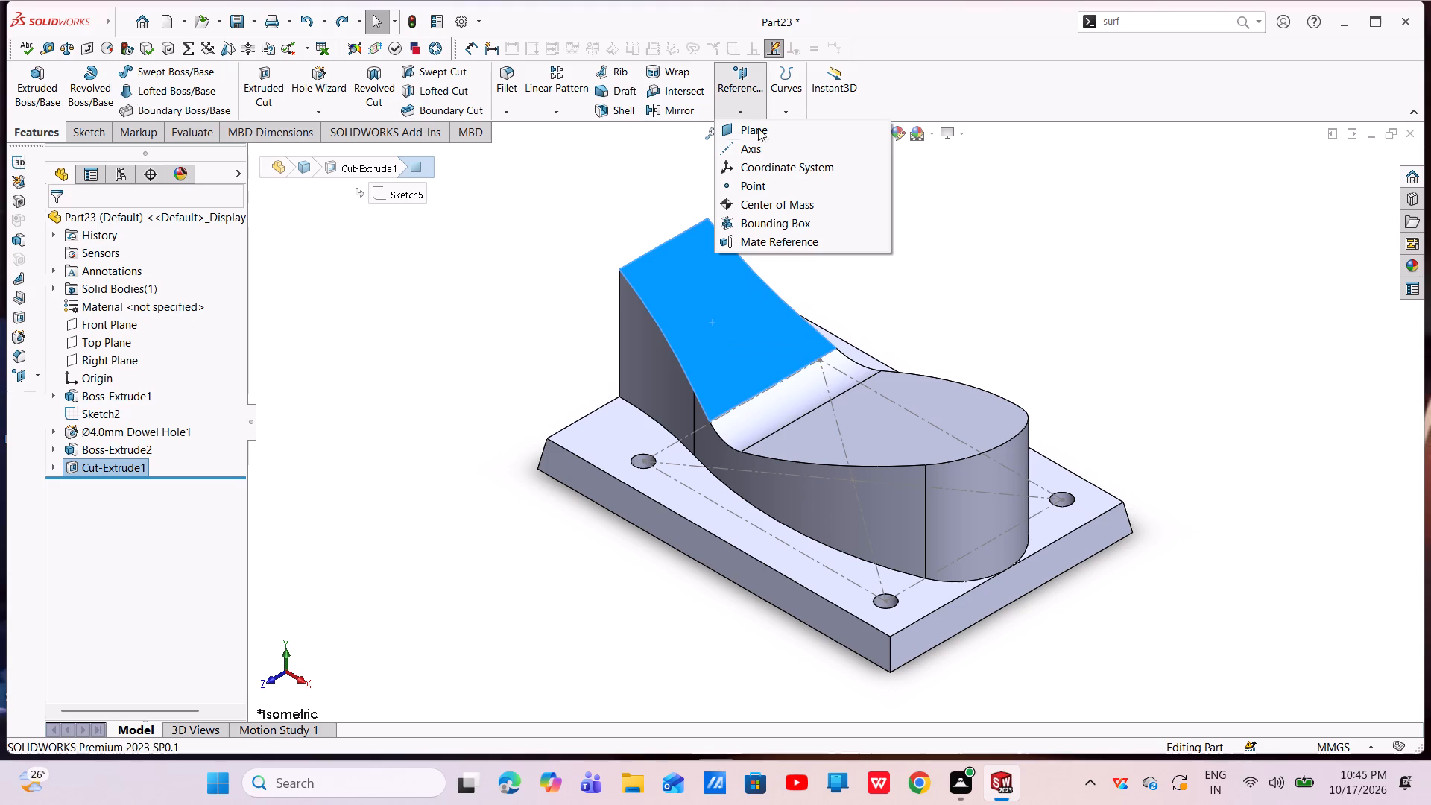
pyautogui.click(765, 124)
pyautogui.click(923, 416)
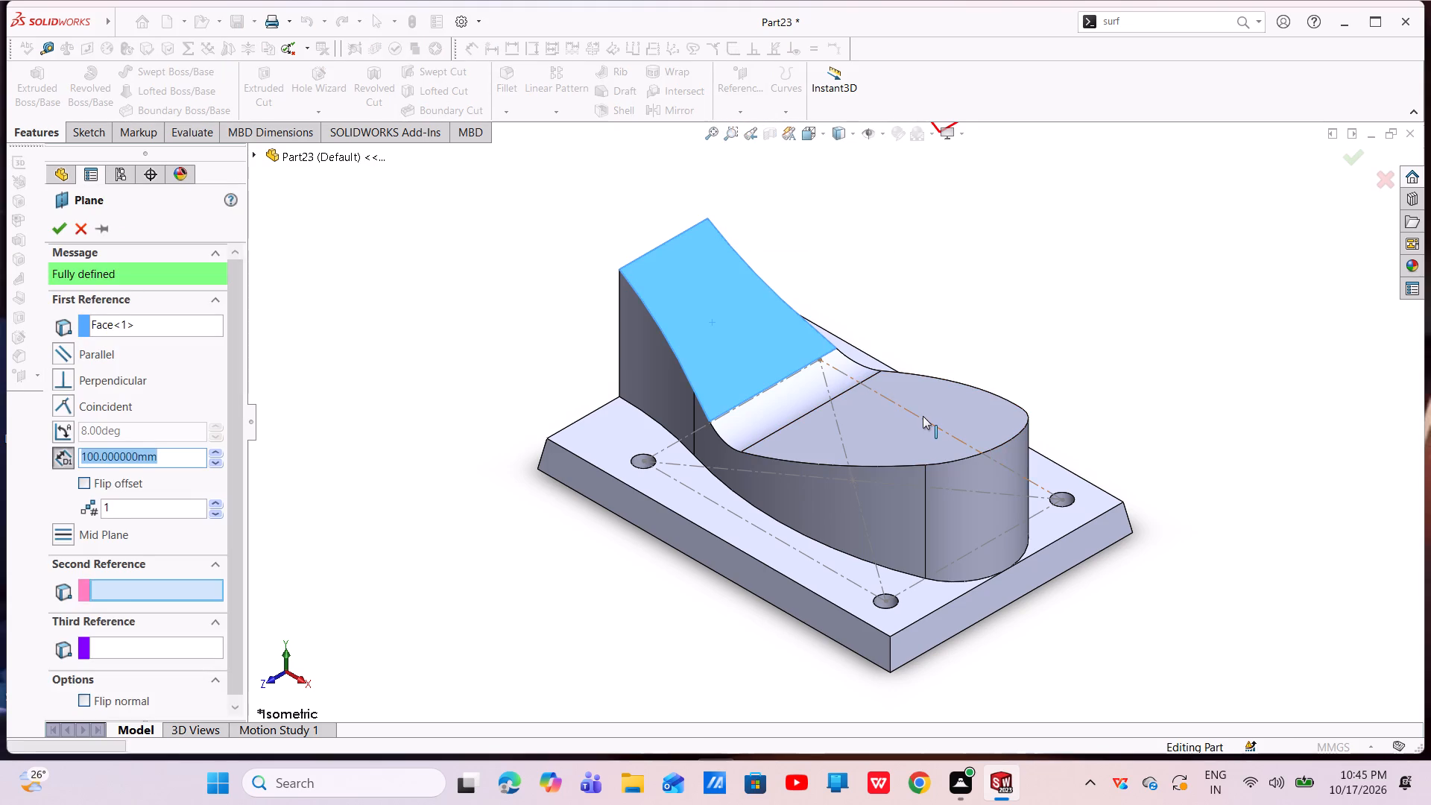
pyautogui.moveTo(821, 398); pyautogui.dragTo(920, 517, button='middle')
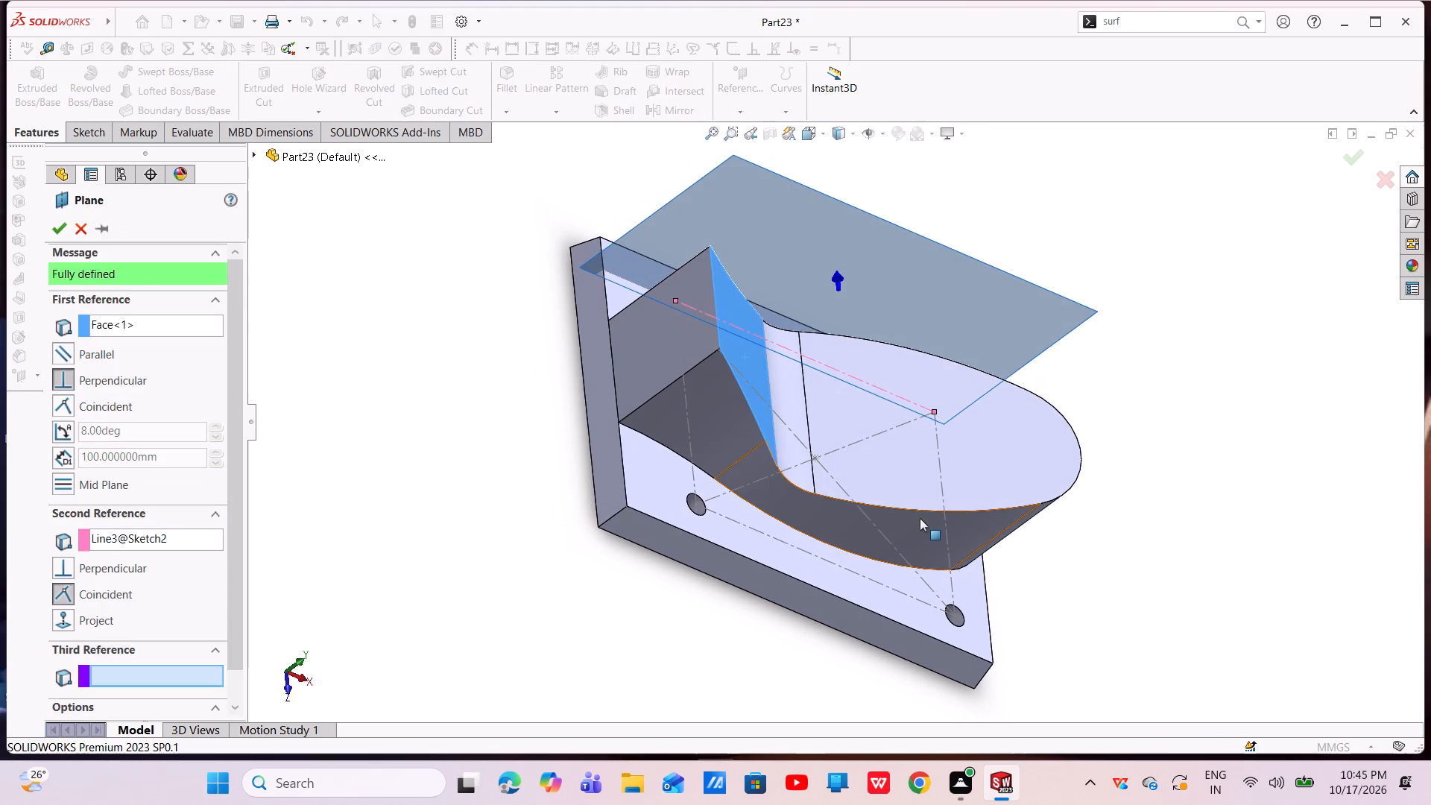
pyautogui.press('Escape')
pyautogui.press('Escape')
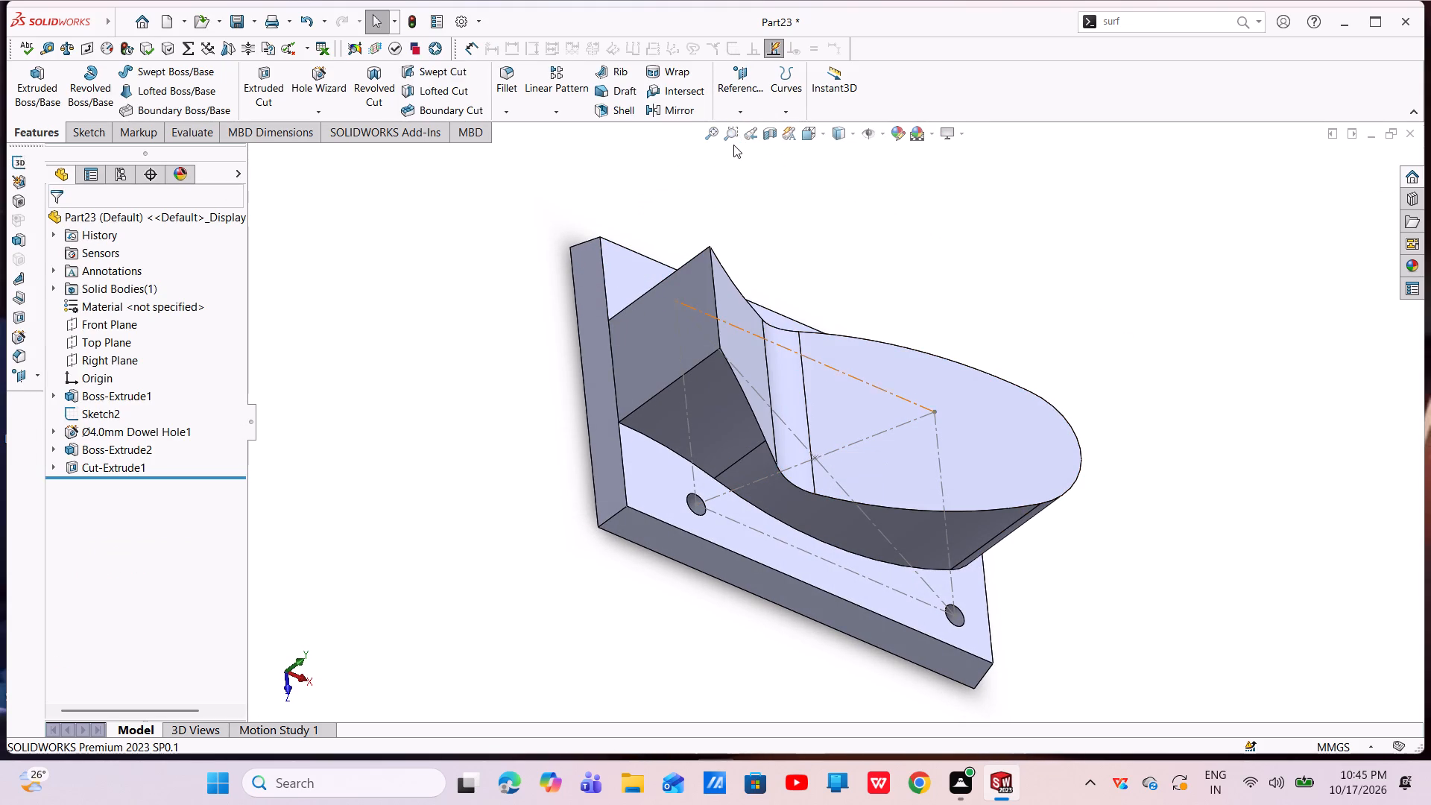
# Create a reference plane parallel to the boss's flat top face and coincident with the base plate's short bottom edge.
pyautogui.click(740, 119)
pyautogui.click(746, 133)
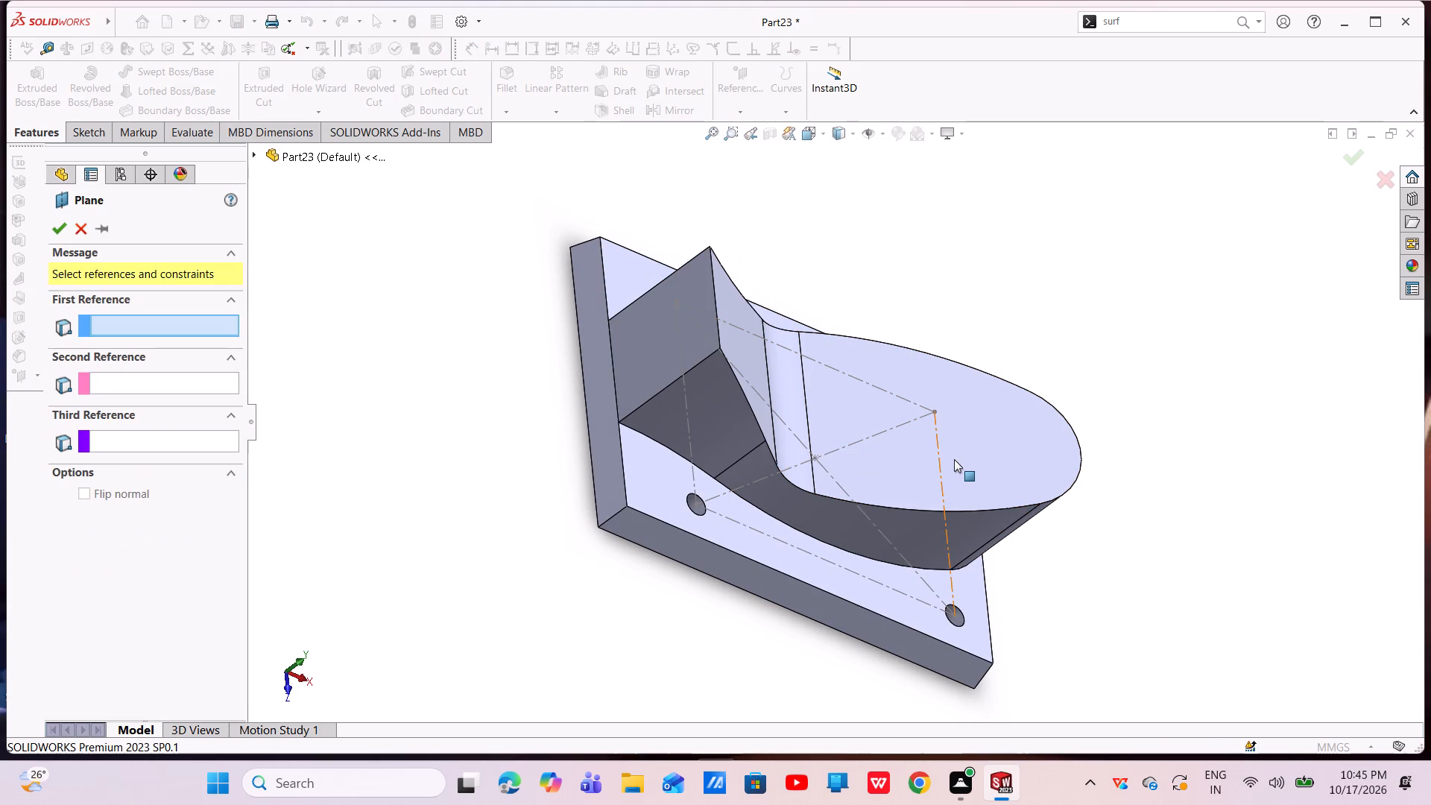
pyautogui.click(954, 459)
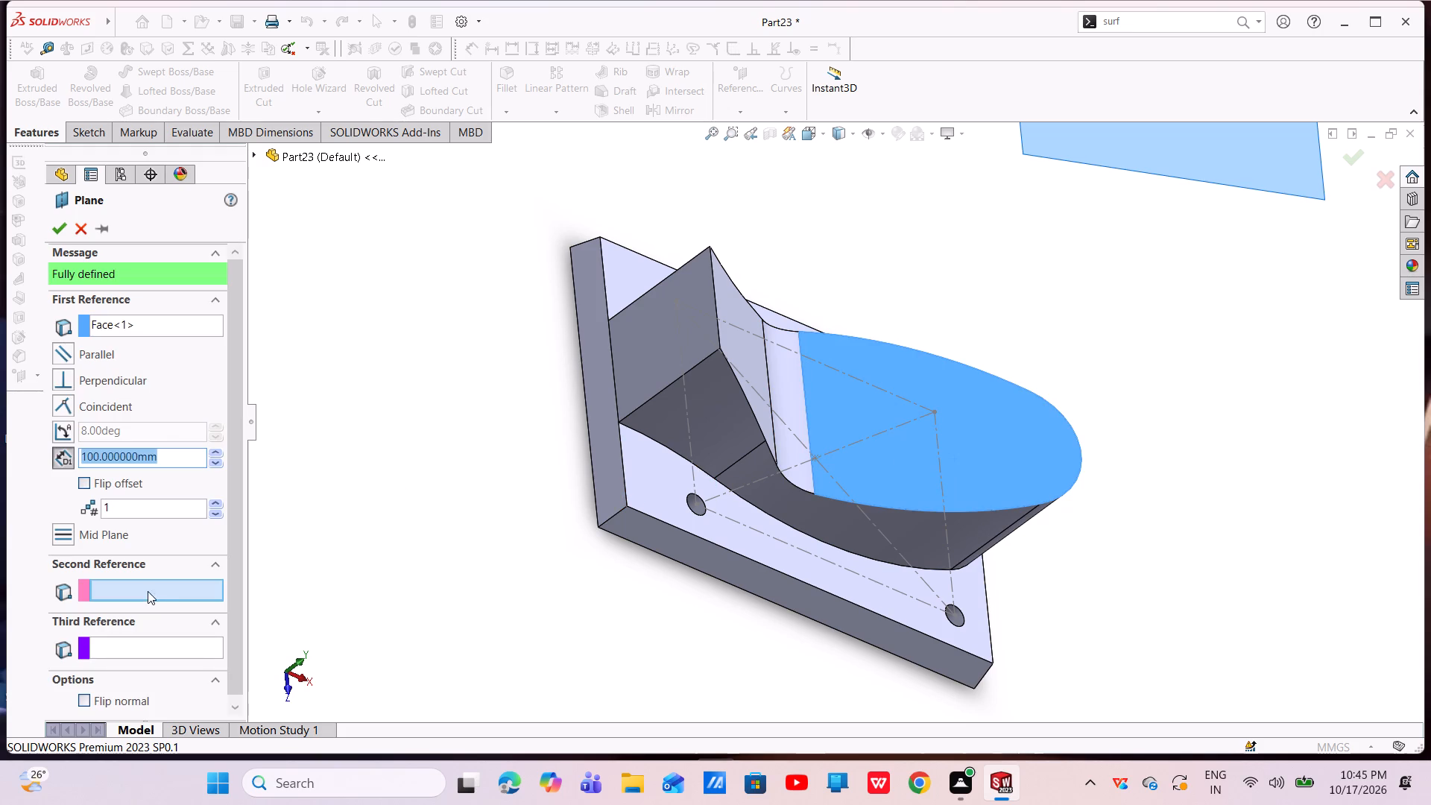
pyautogui.click(145, 598)
pyautogui.scroll(1, 1068, 600)
pyautogui.moveTo(1017, 553); pyautogui.dragTo(829, 479, button='middle')
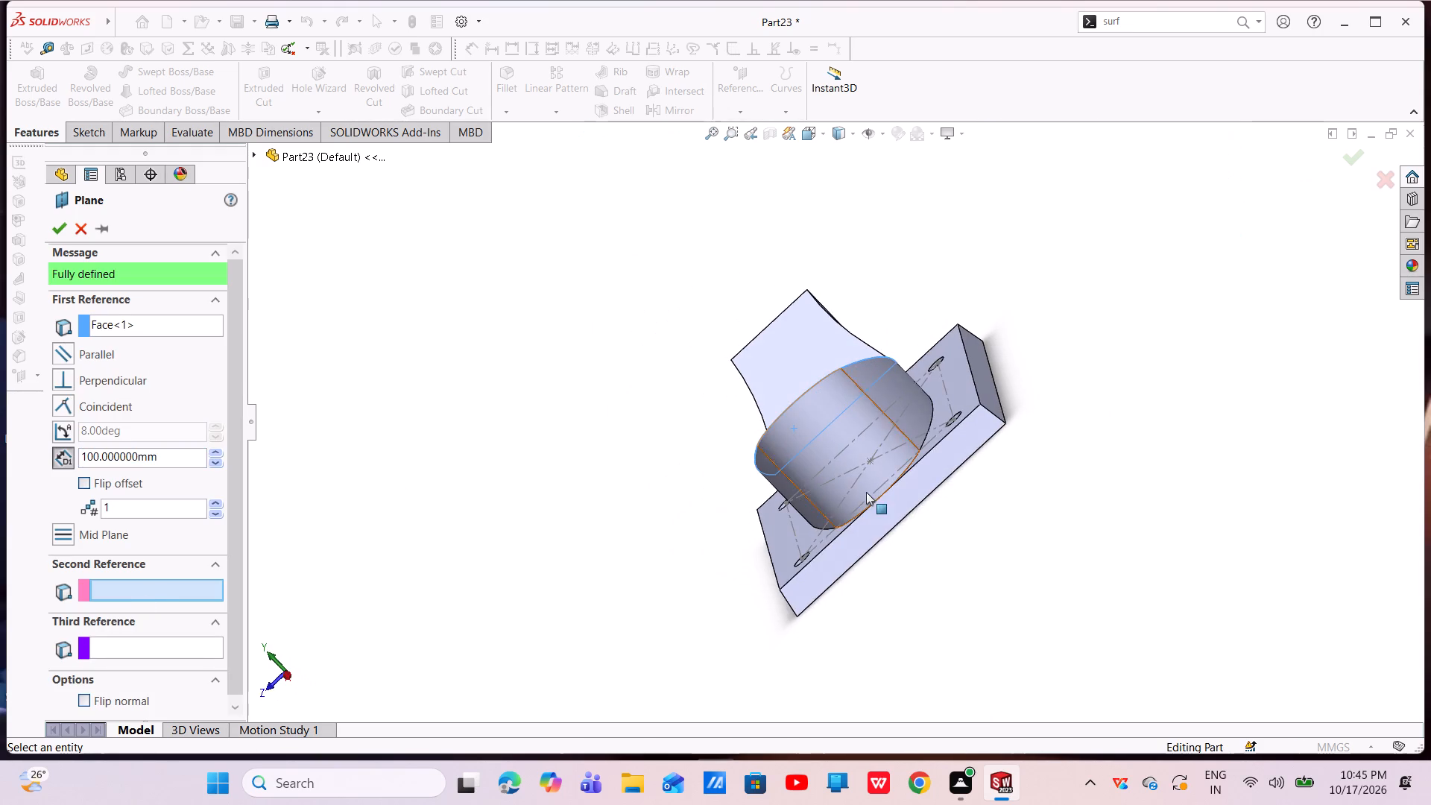
pyautogui.click(941, 484)
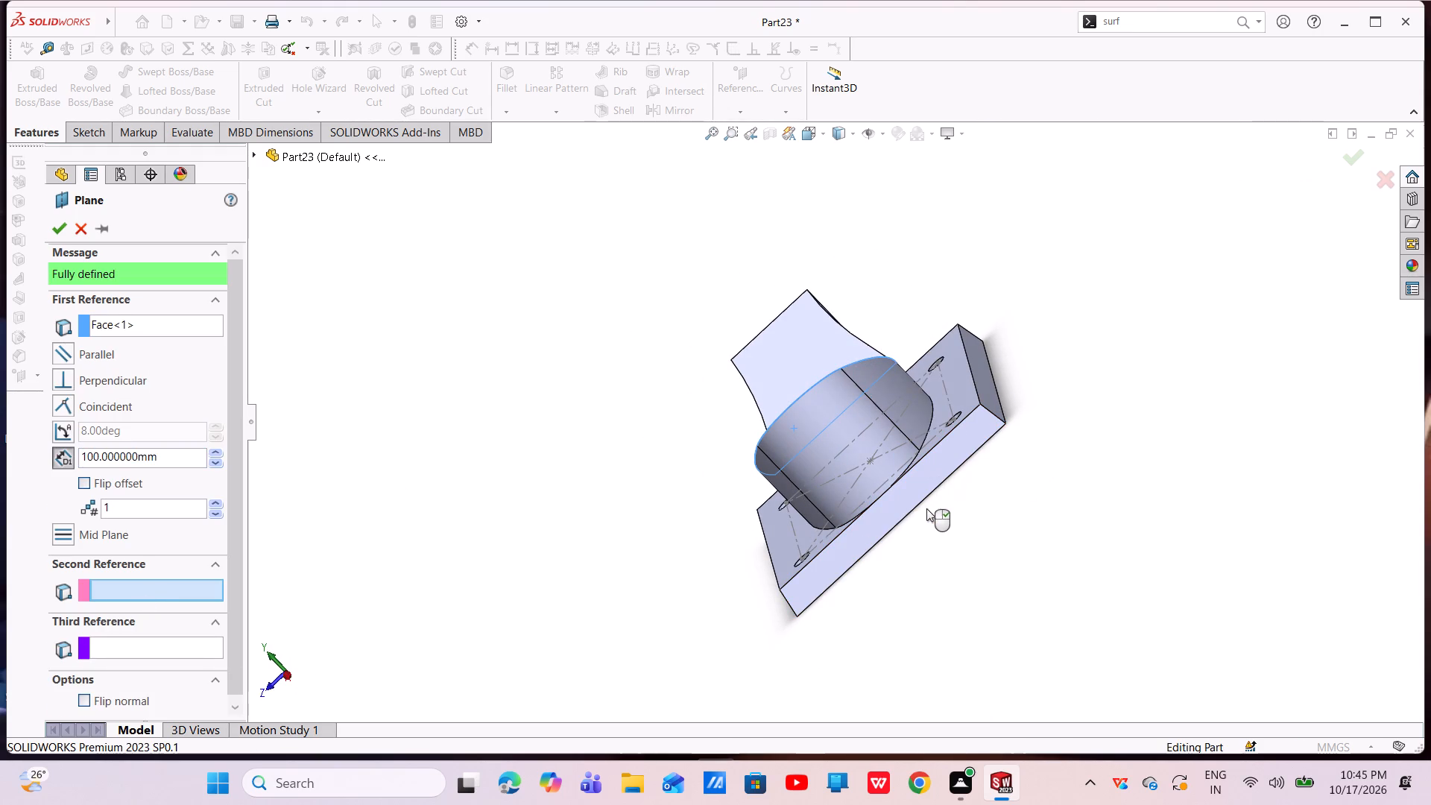
pyautogui.moveTo(946, 540); pyautogui.dragTo(851, 410, button='middle')
pyautogui.scroll(1, 851, 410)
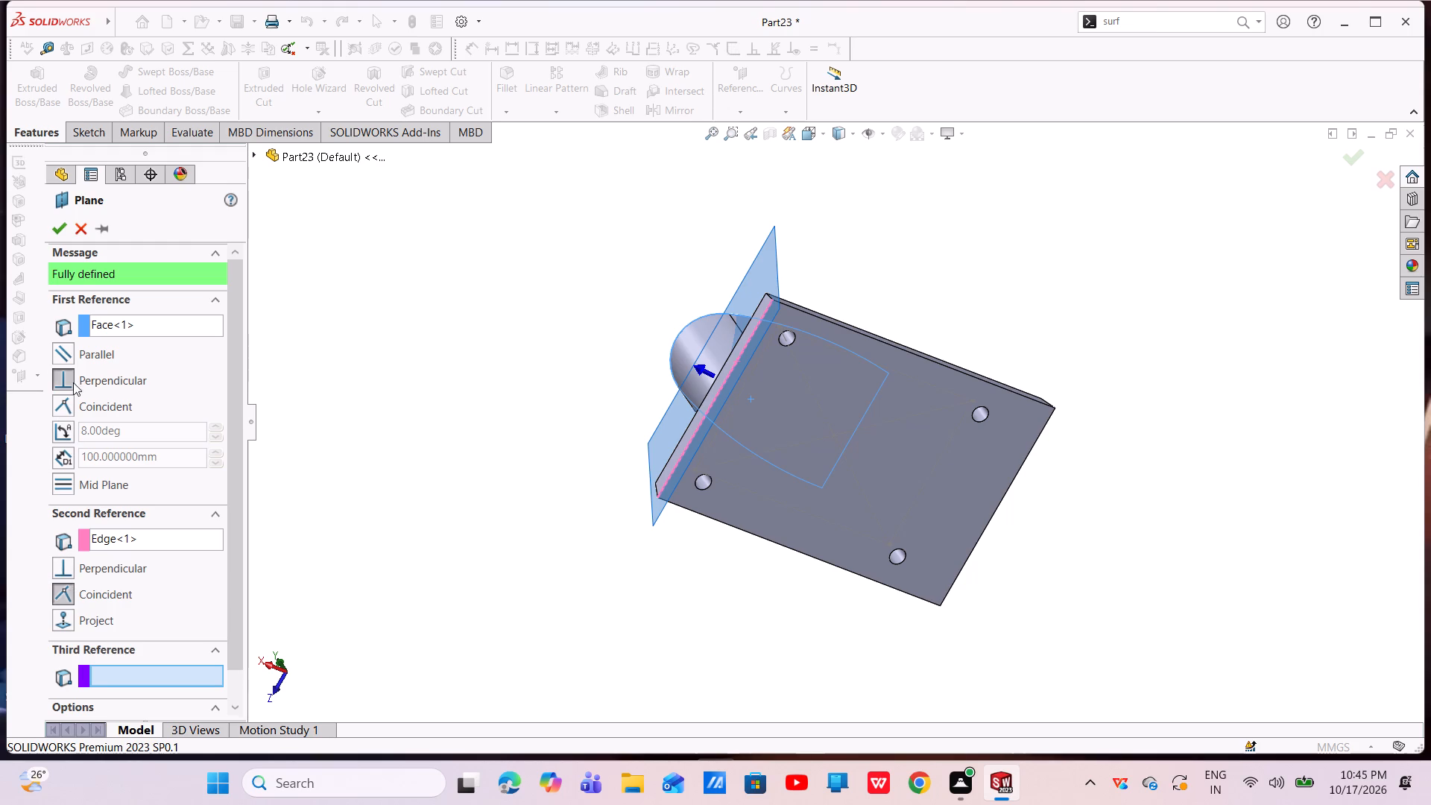
pyautogui.click(72, 347)
pyautogui.moveTo(663, 470); pyautogui.dragTo(735, 566, button='middle')
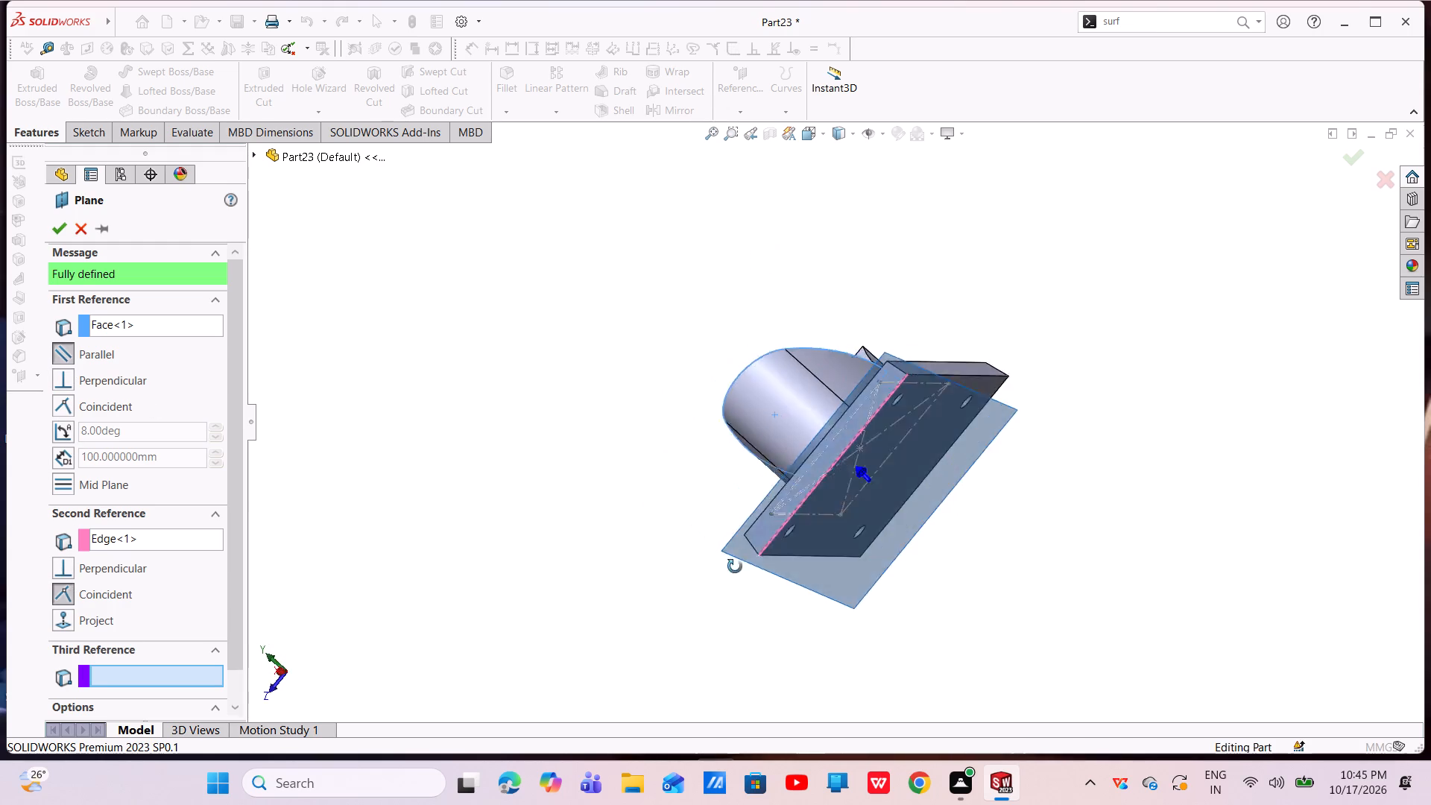
pyautogui.moveTo(735, 566); pyautogui.dragTo(721, 563, button='middle')
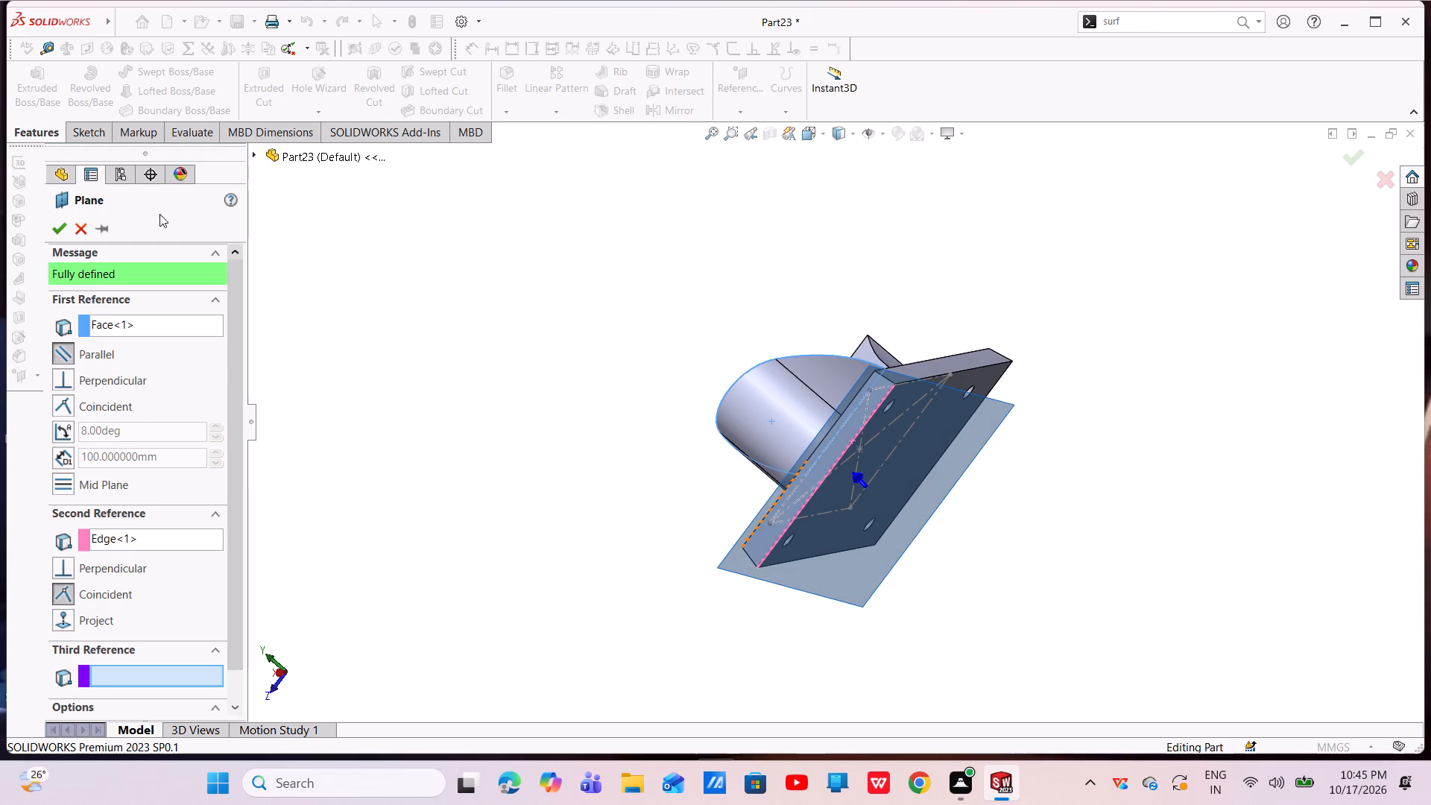
pyautogui.click(65, 226)
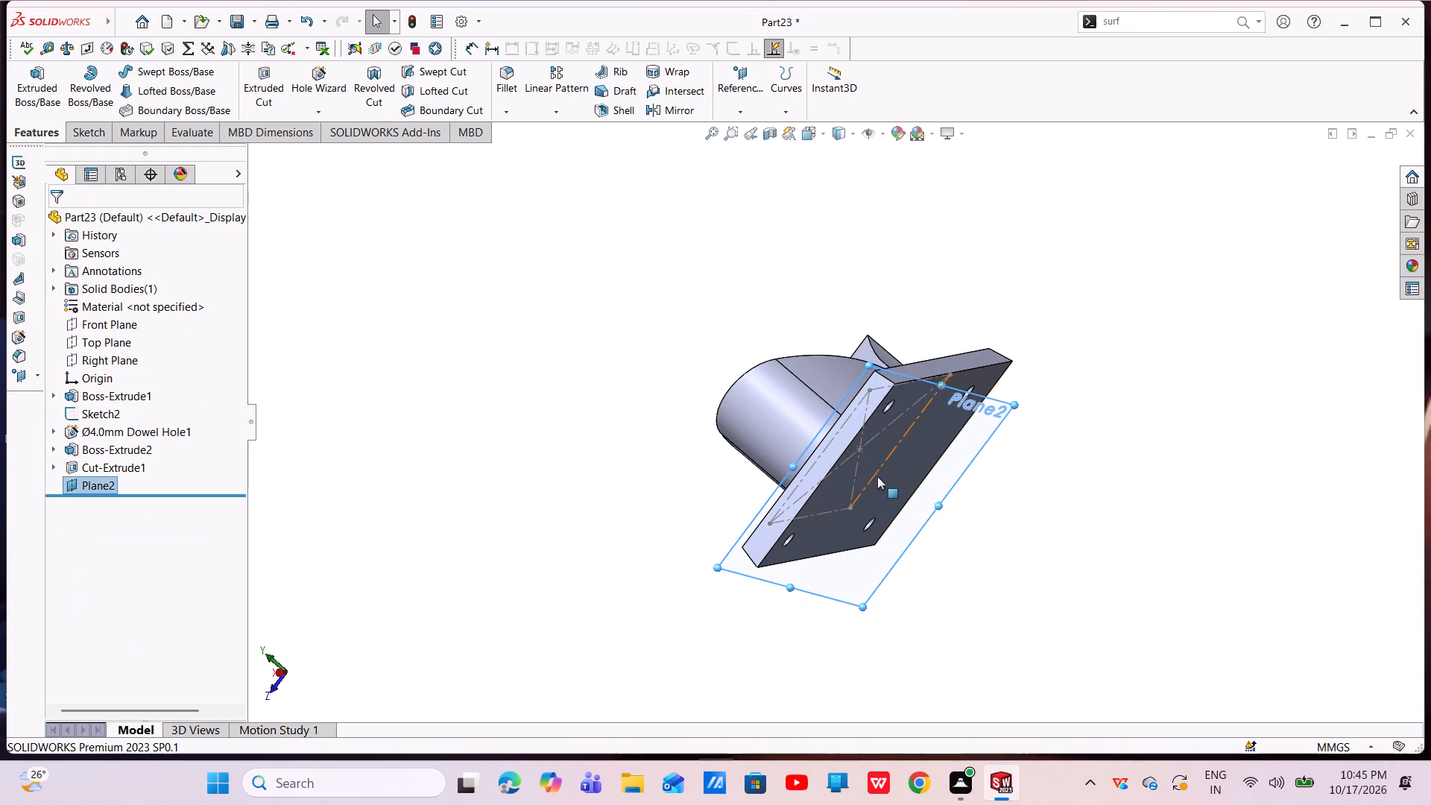
# Start a sketch on the base plate's bottom face and place a point level with the origin, about 20.5 mm along X.
pyautogui.click(892, 460)
pyautogui.click(953, 415)
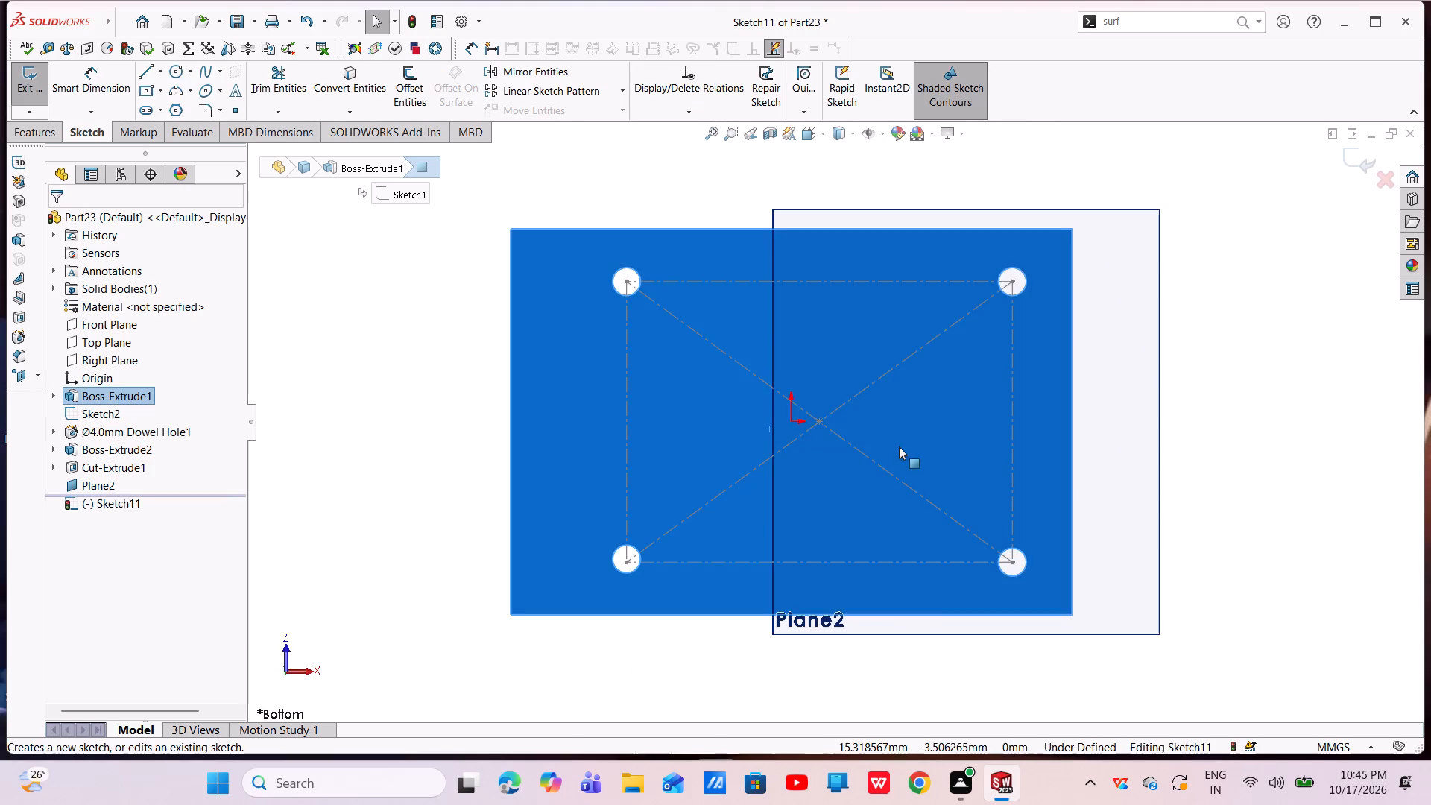
pyautogui.press('Escape')
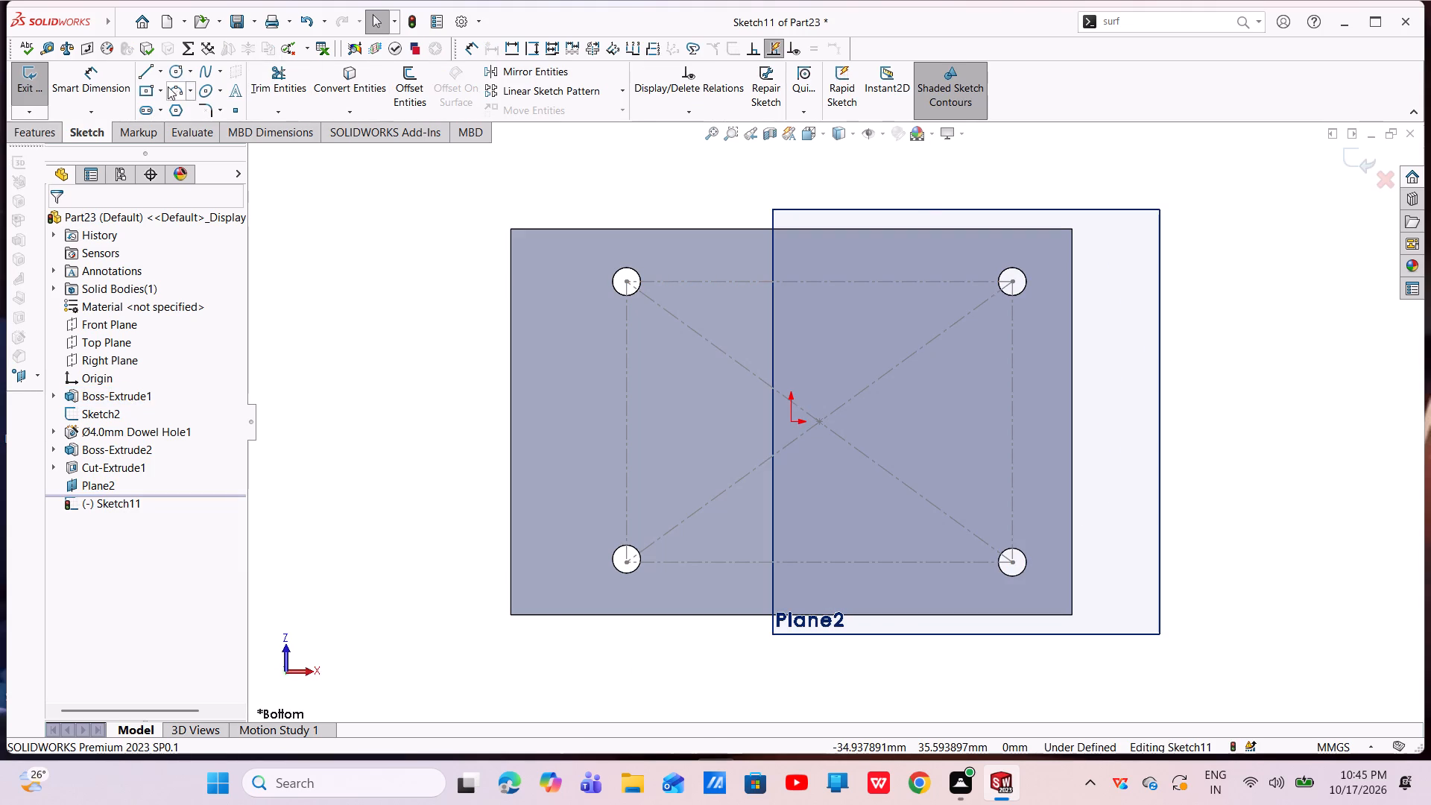
pyautogui.click(230, 114)
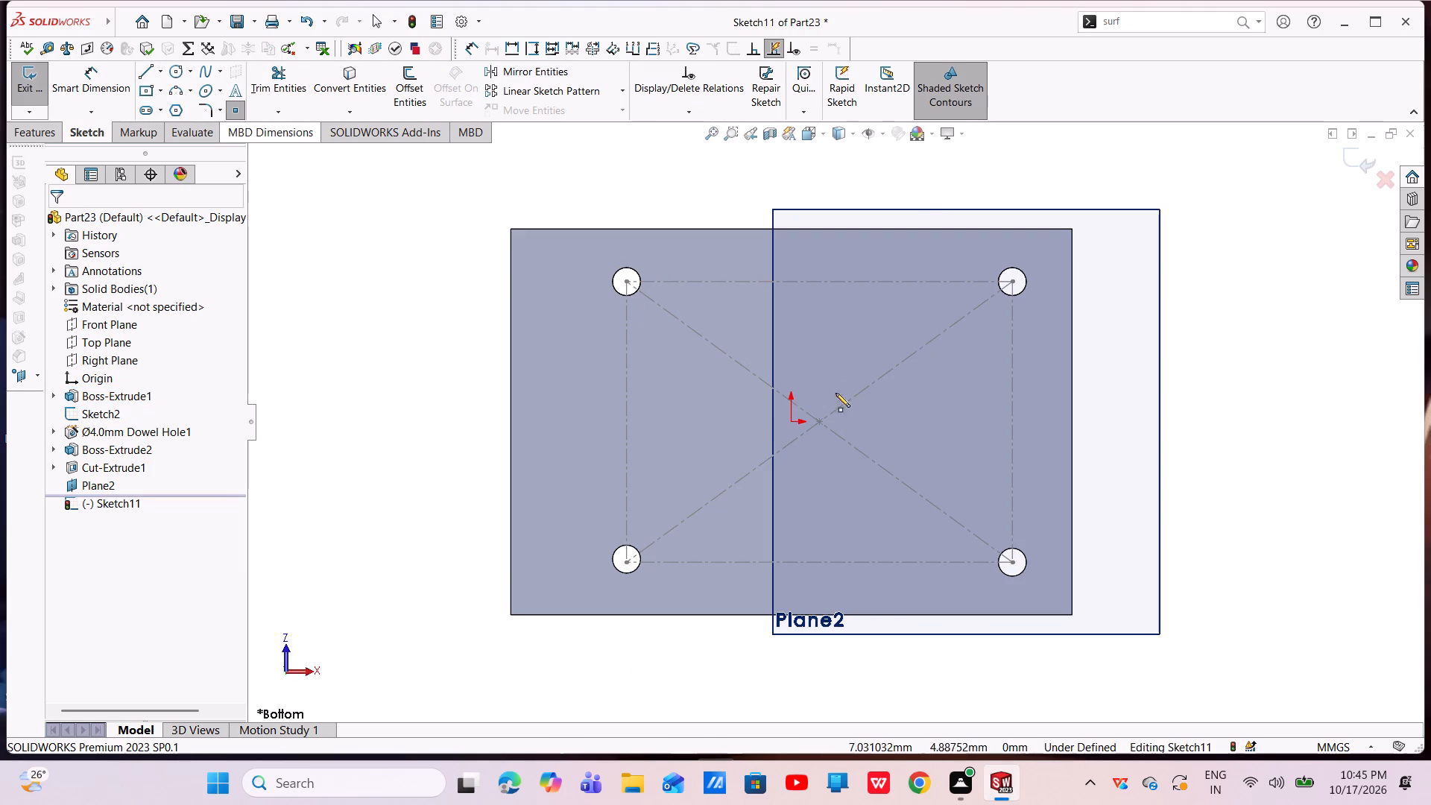
pyautogui.click(935, 426)
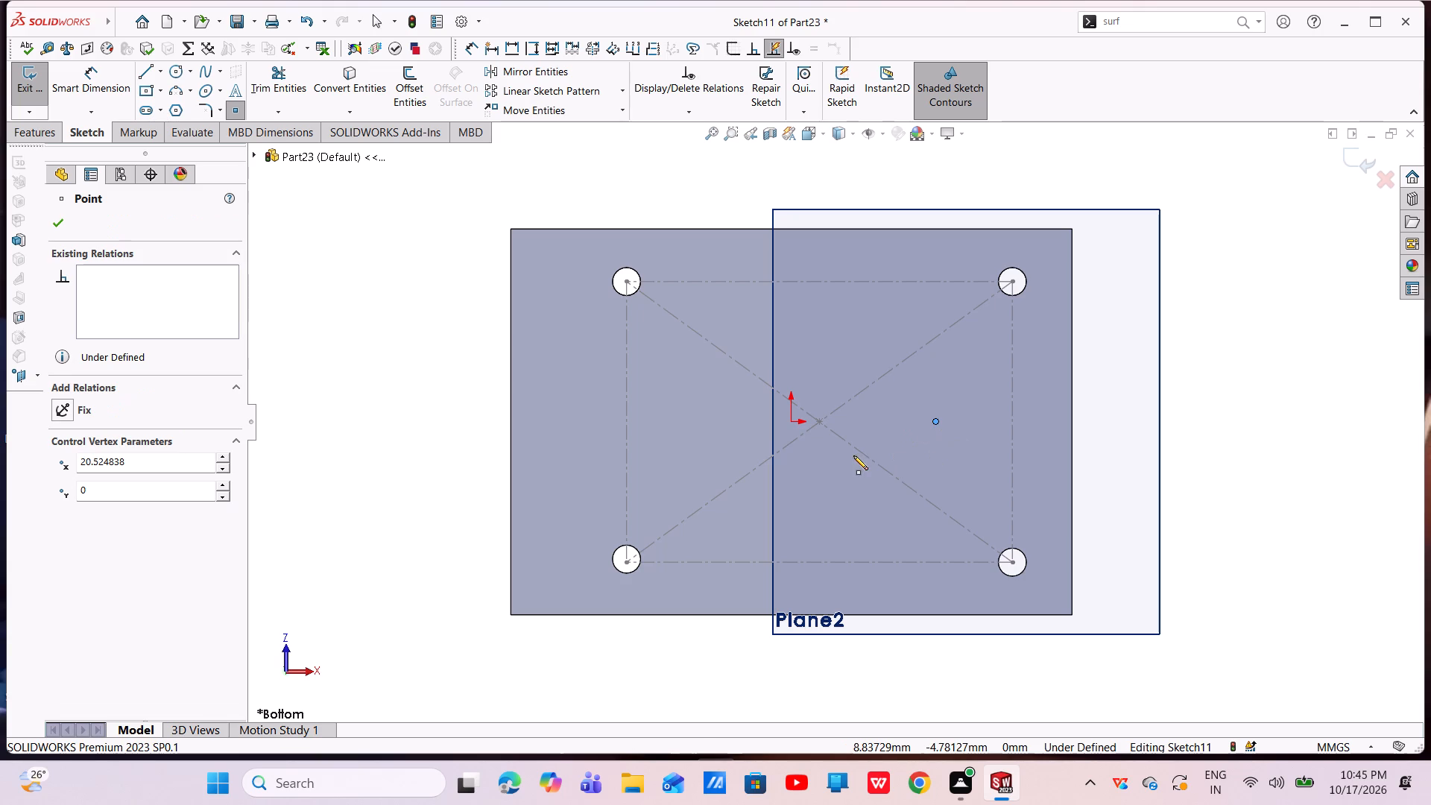
pyautogui.press('Escape')
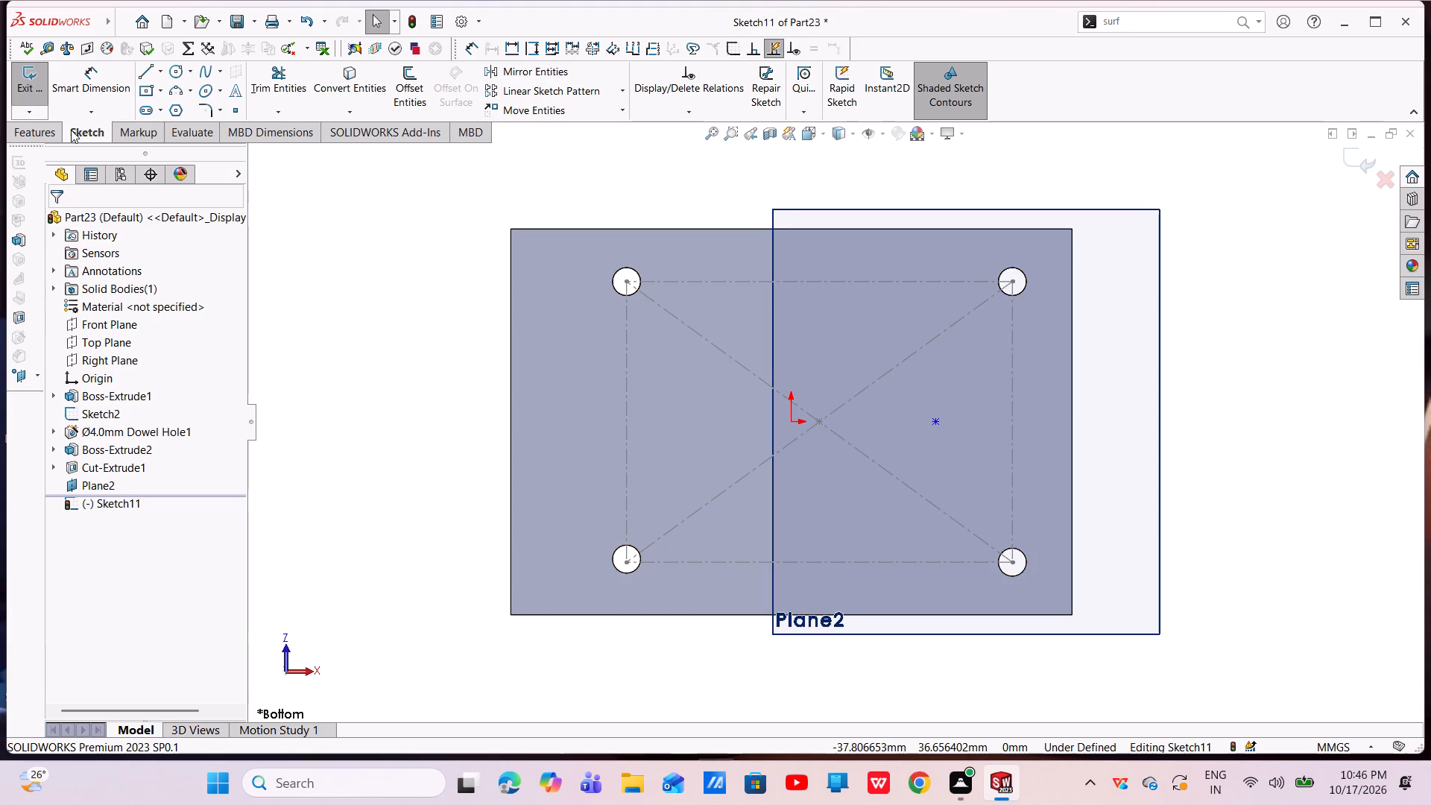
# Dimension the sketch point 25 mm from the origin and exit the sketch.
pyautogui.click(84, 83)
pyautogui.click(790, 421)
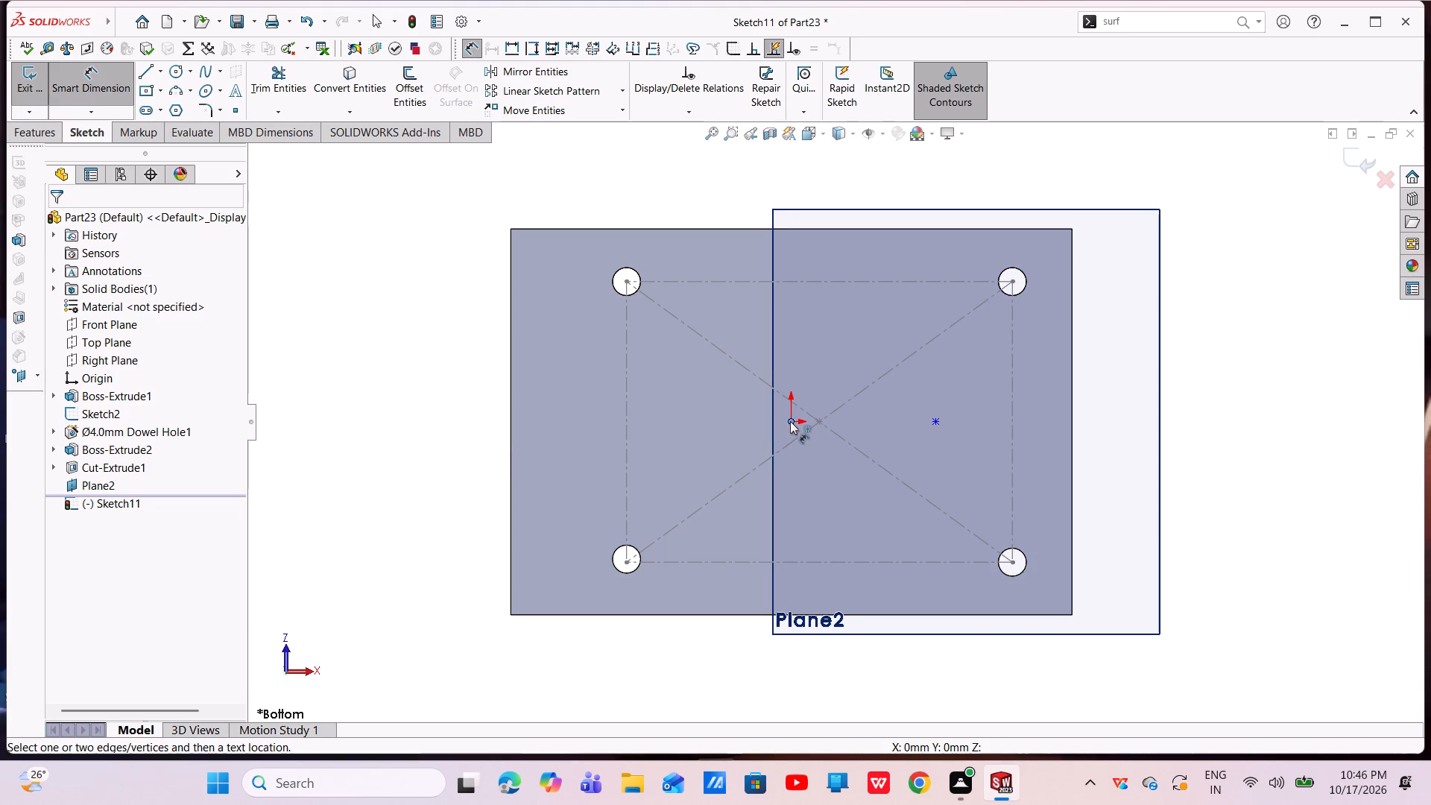
pyautogui.click(935, 425)
pyautogui.click(866, 674)
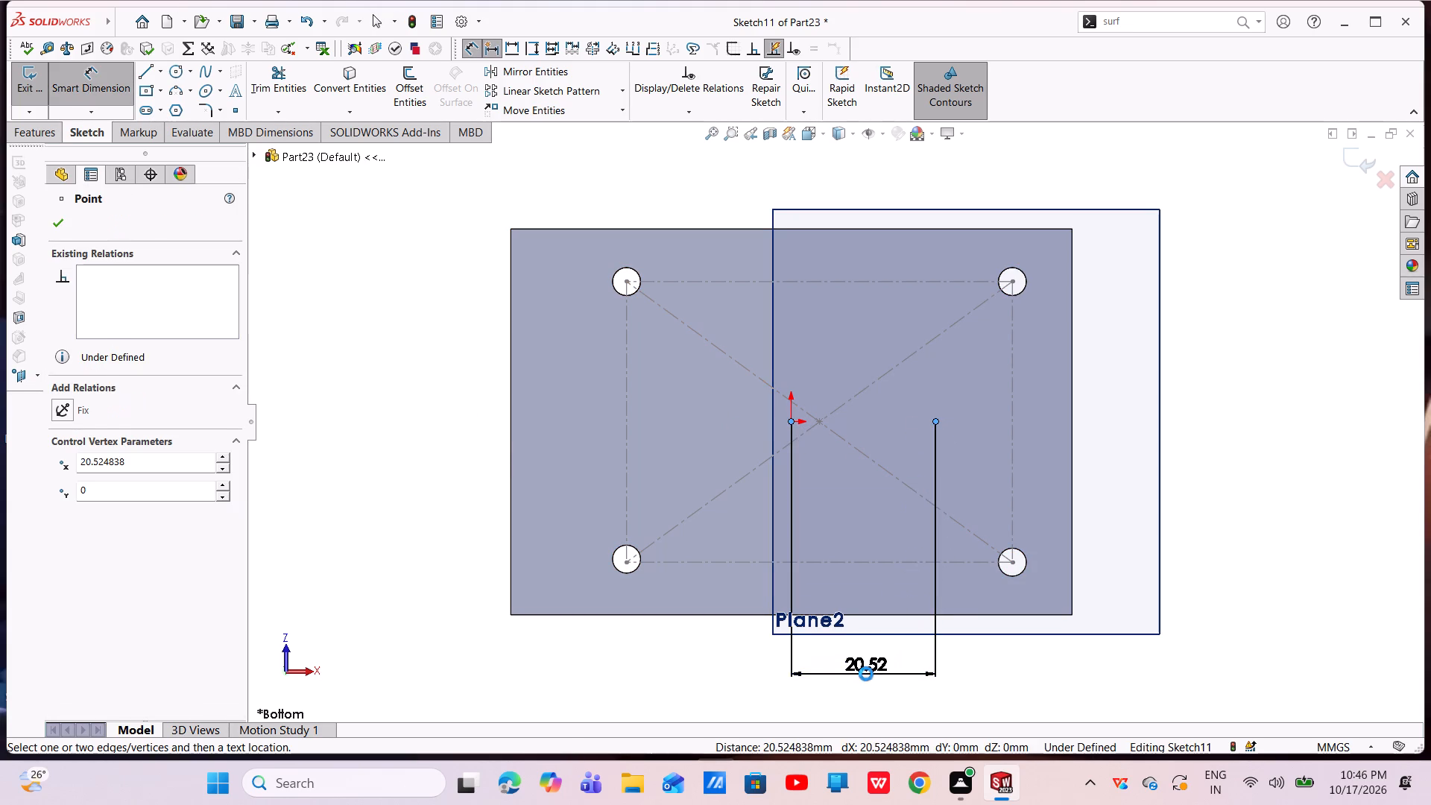
pyautogui.press('BackSpace')
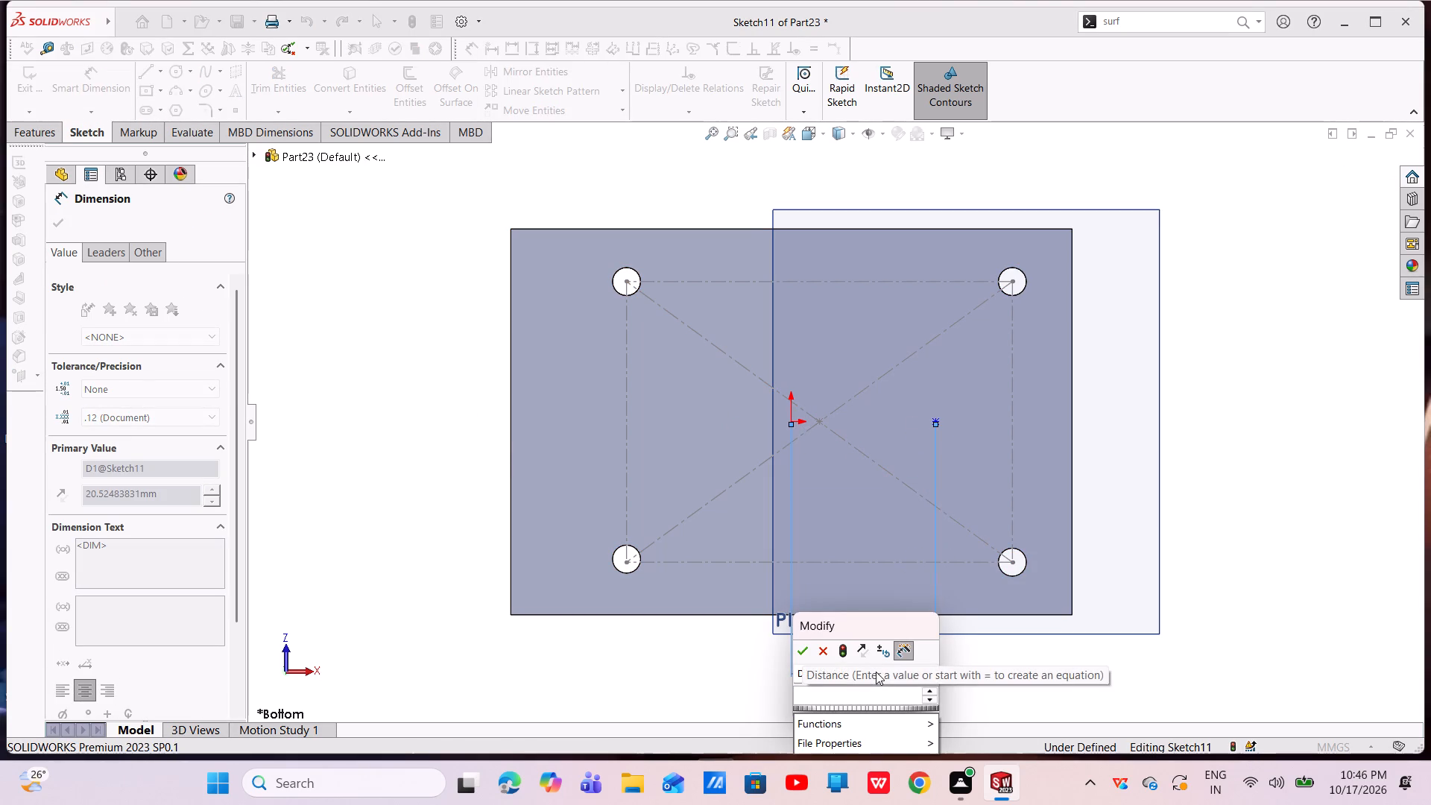
pyautogui.write('25')
pyautogui.press('Return')
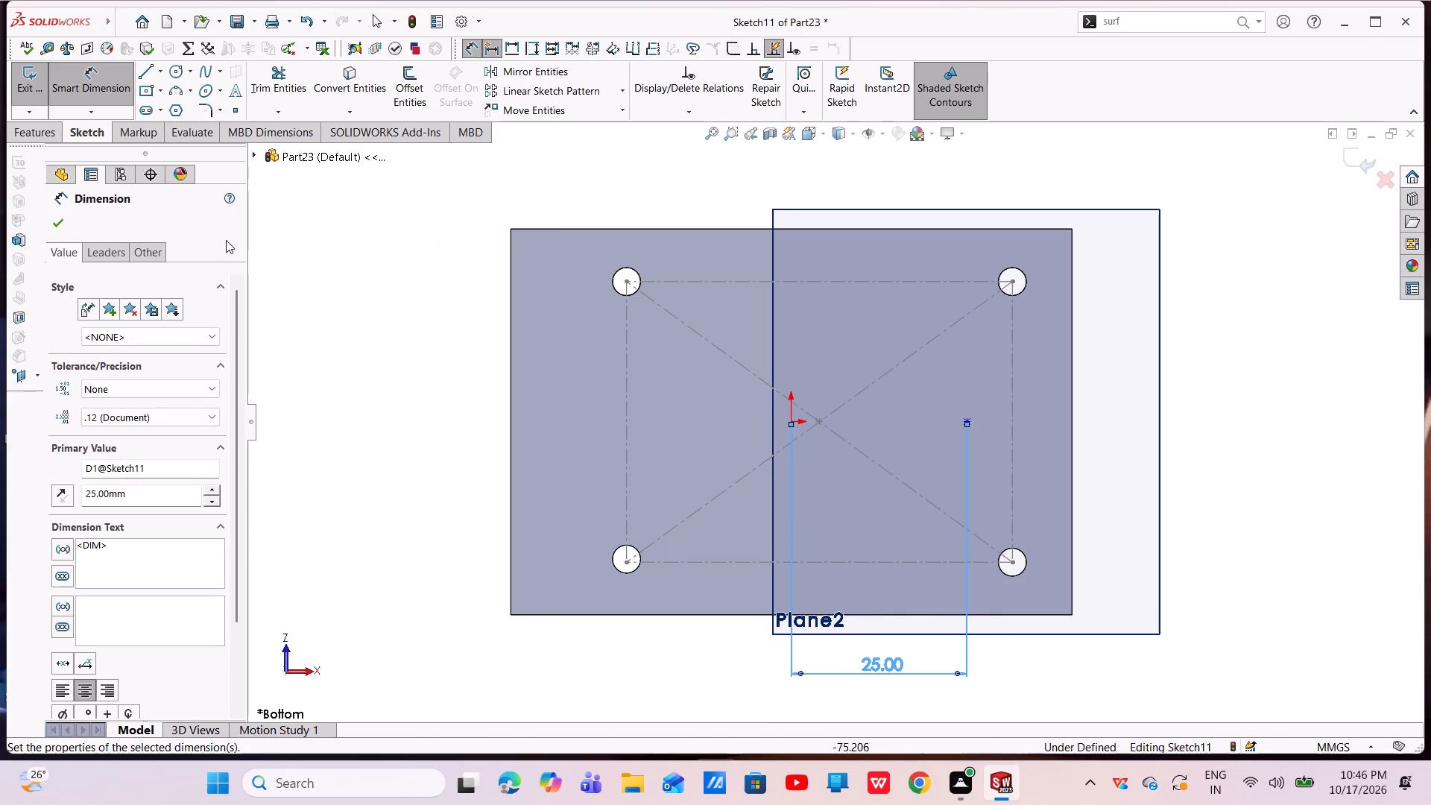
pyautogui.click(57, 234)
pyautogui.click(57, 233)
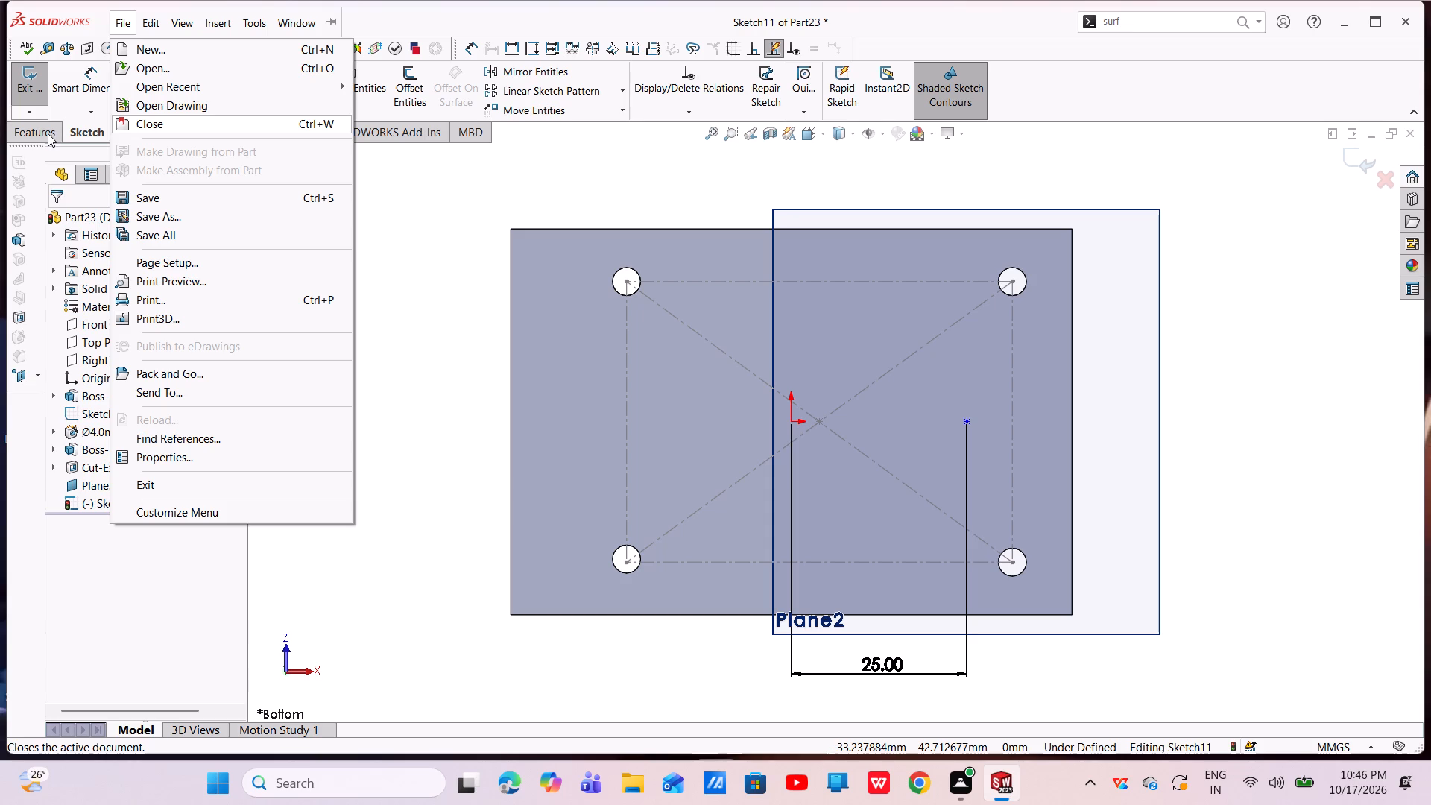
pyautogui.click(1343, 163)
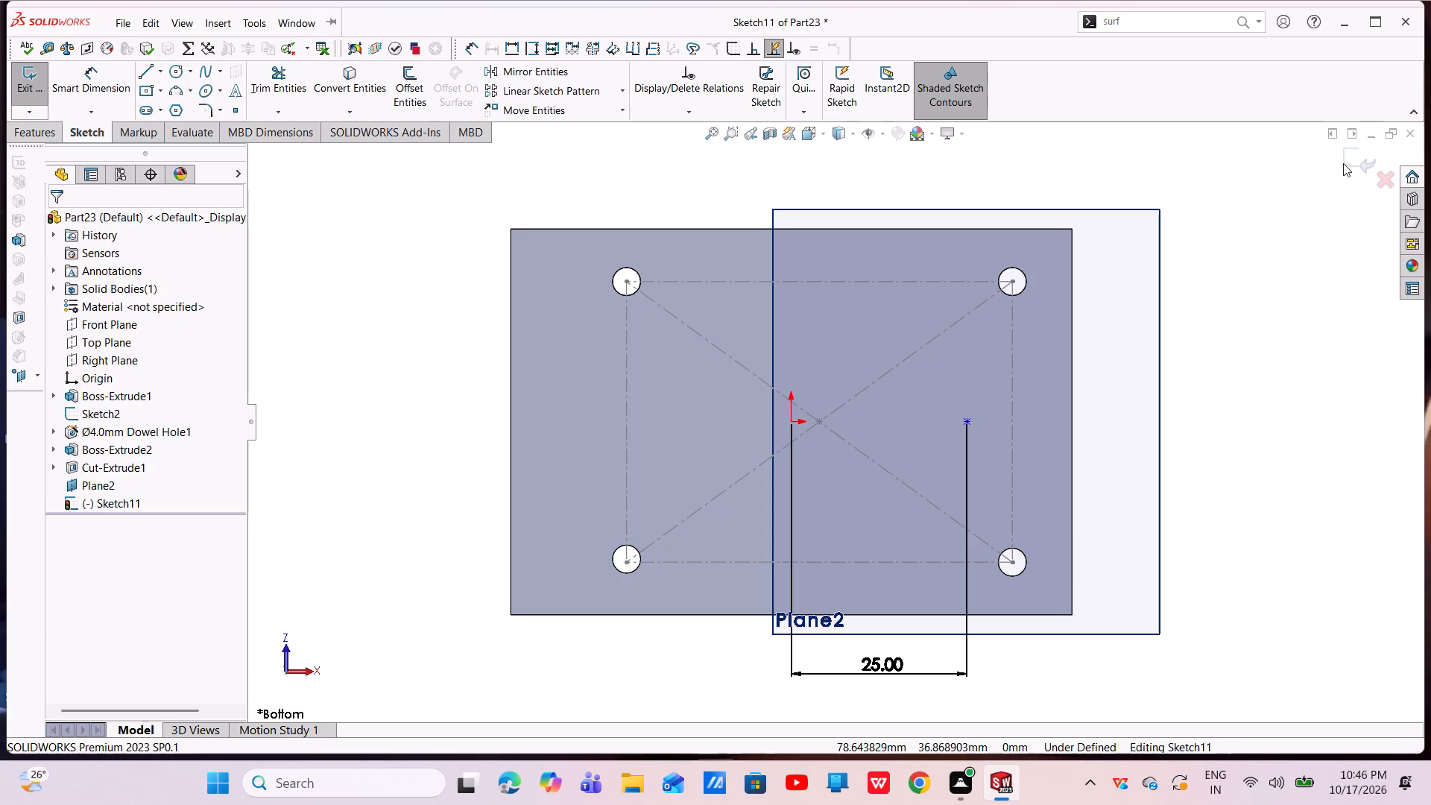
pyautogui.click(1351, 158)
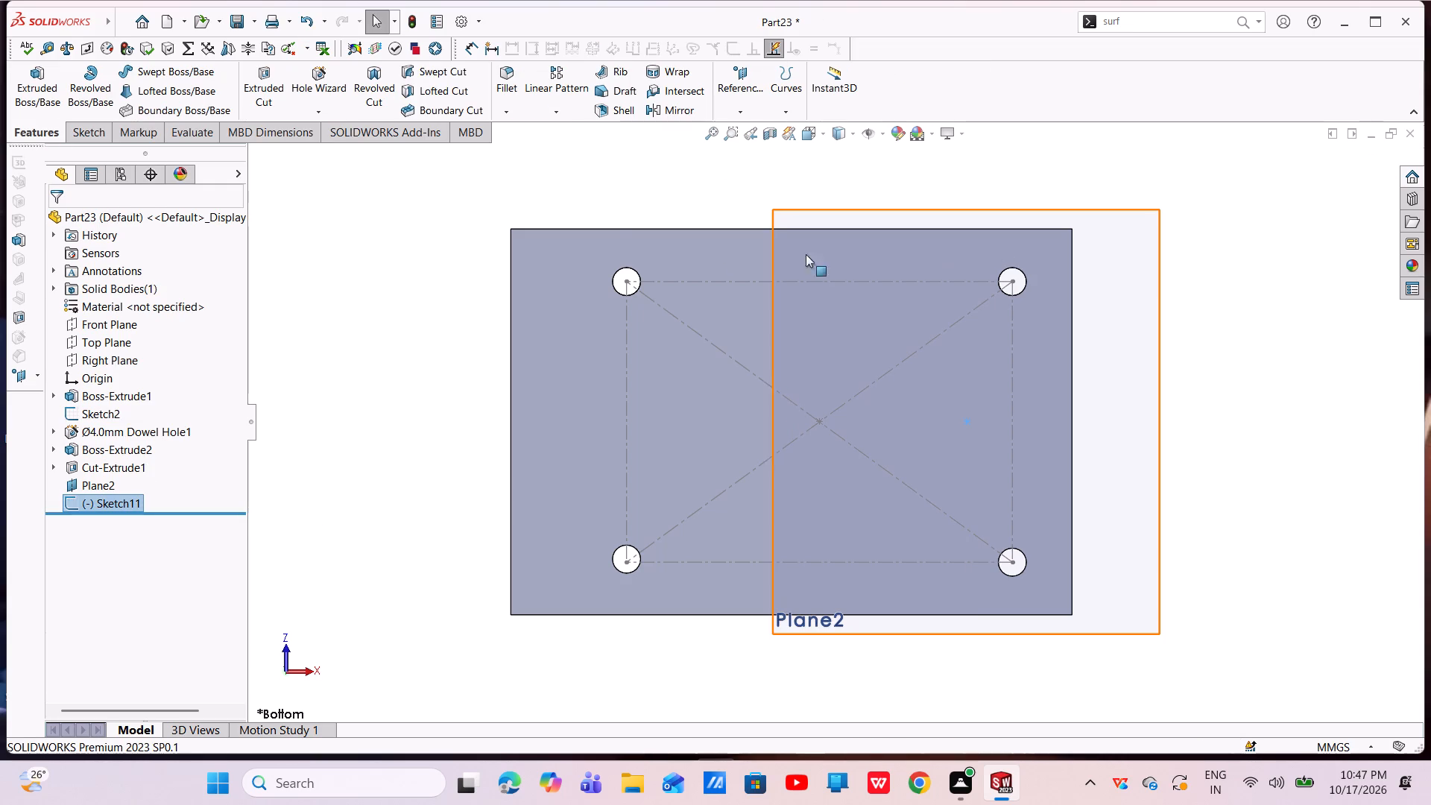
# Create an ANSI Metric M5 hex bolt counterbore hole with the retained custom sizing, positioned by 3D sketch at the bottom face's sketch point.
pyautogui.click(332, 96)
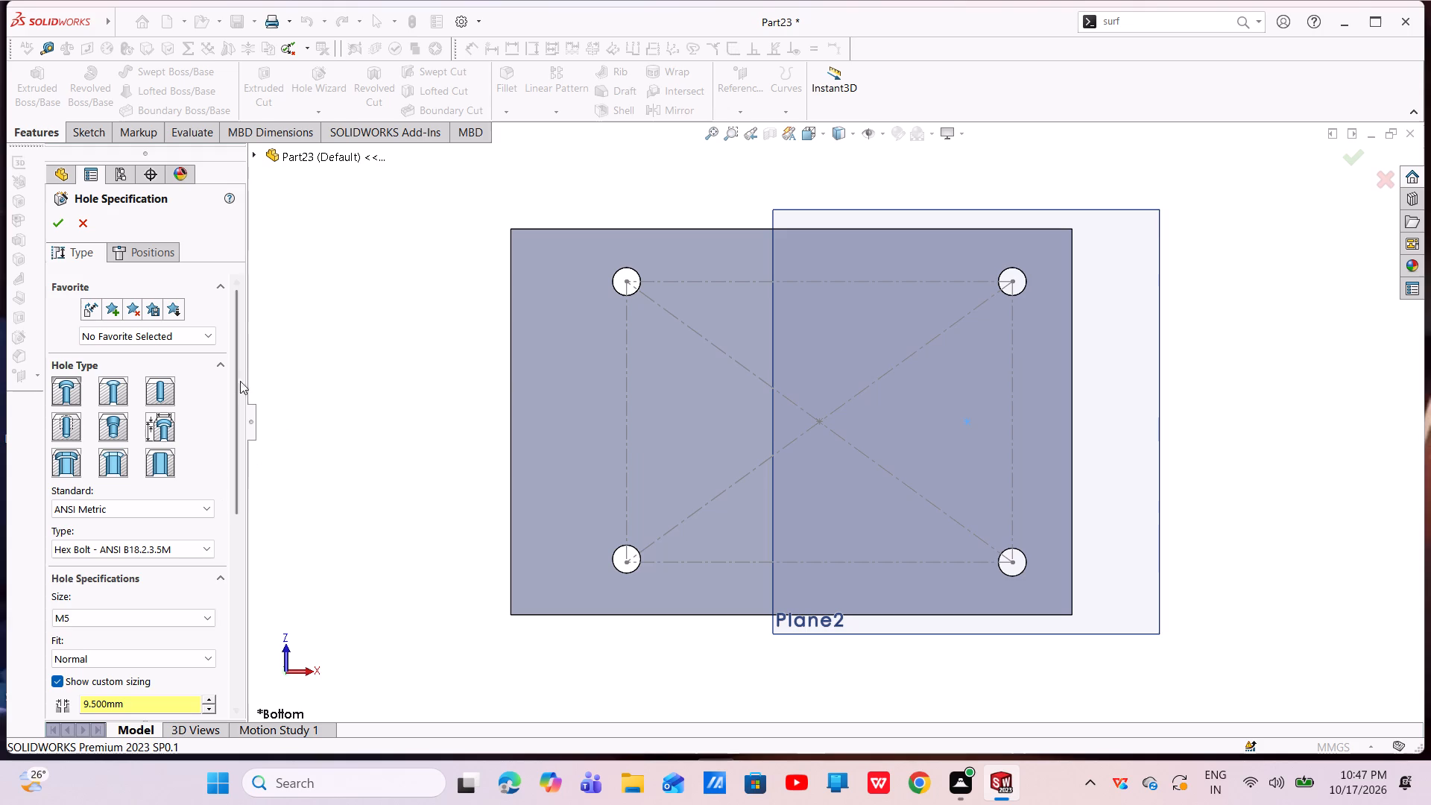
pyautogui.click(148, 250)
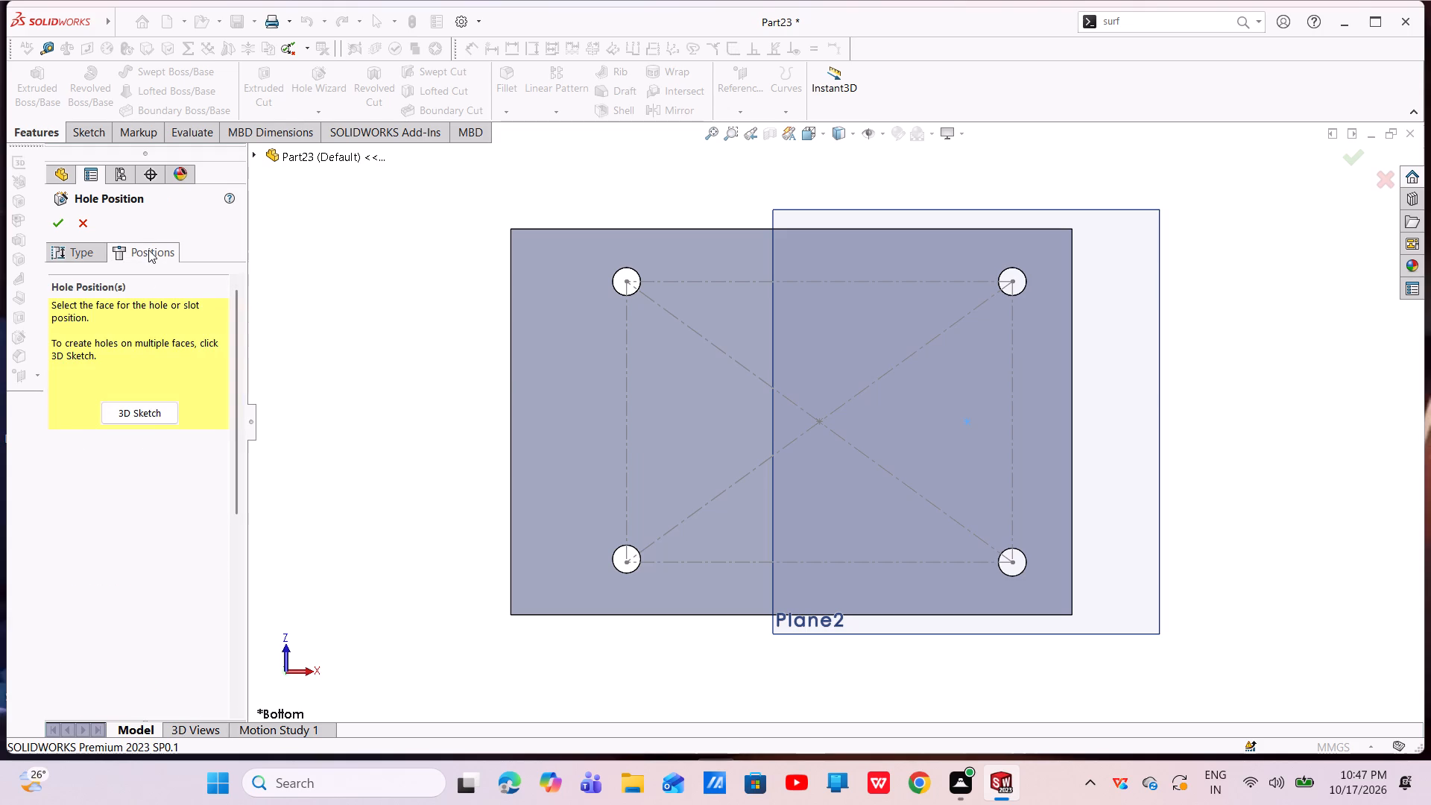
pyautogui.click(148, 417)
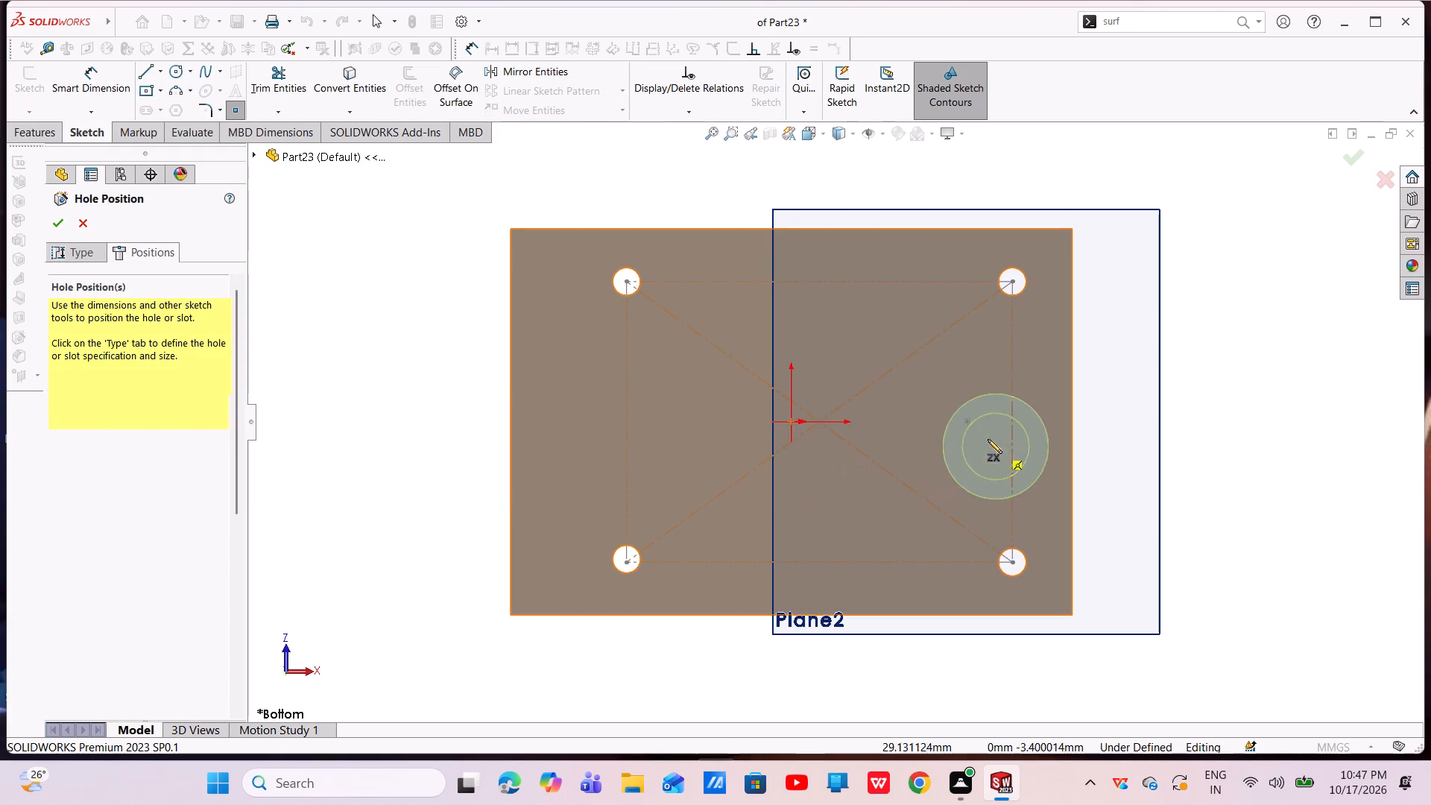
pyautogui.click(964, 420)
pyautogui.moveTo(1017, 458); pyautogui.dragTo(1017, 457, button='middle')
pyautogui.scroll(-1, 1017, 457)
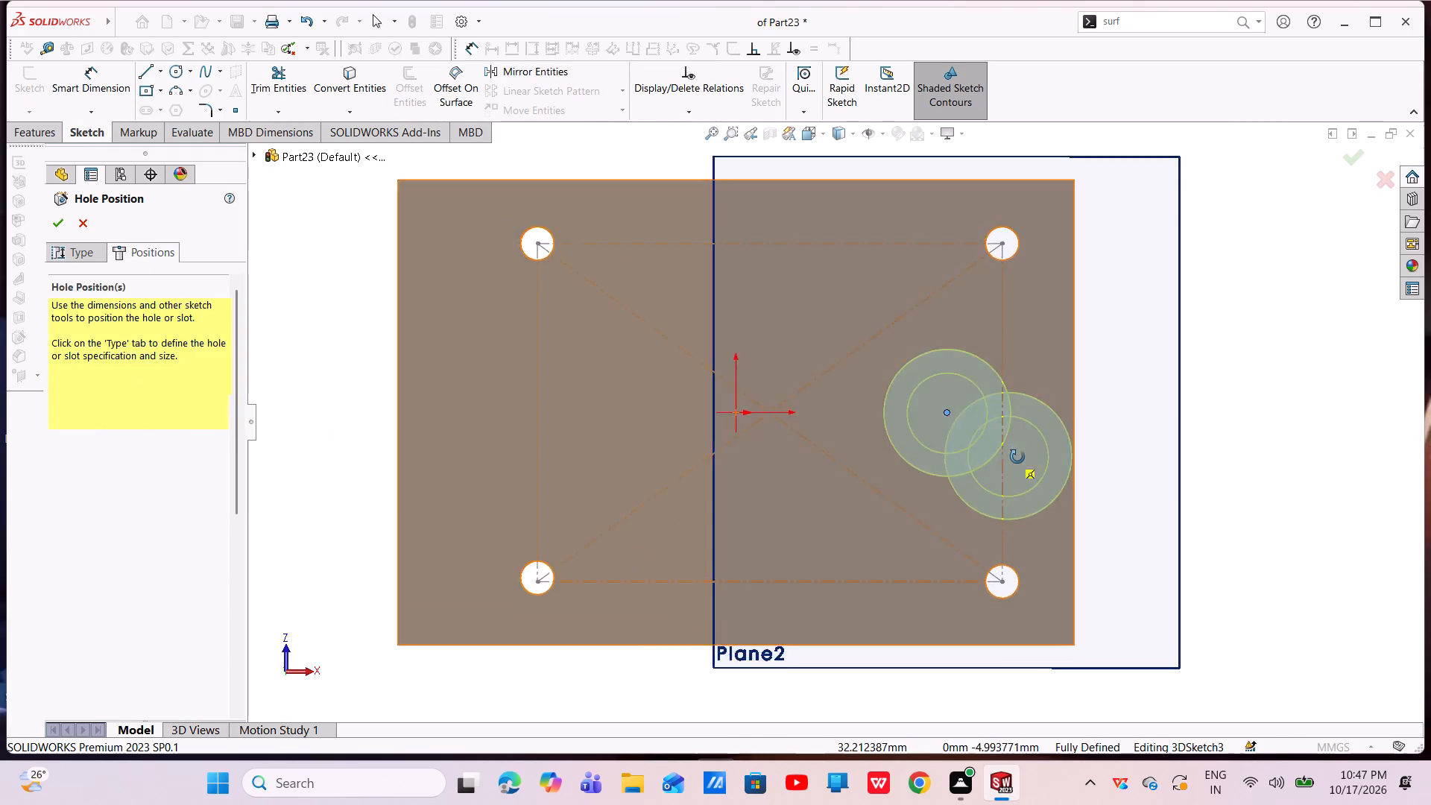
pyautogui.moveTo(1017, 457); pyautogui.dragTo(923, 714, button='middle')
pyautogui.middleClick(923, 714)
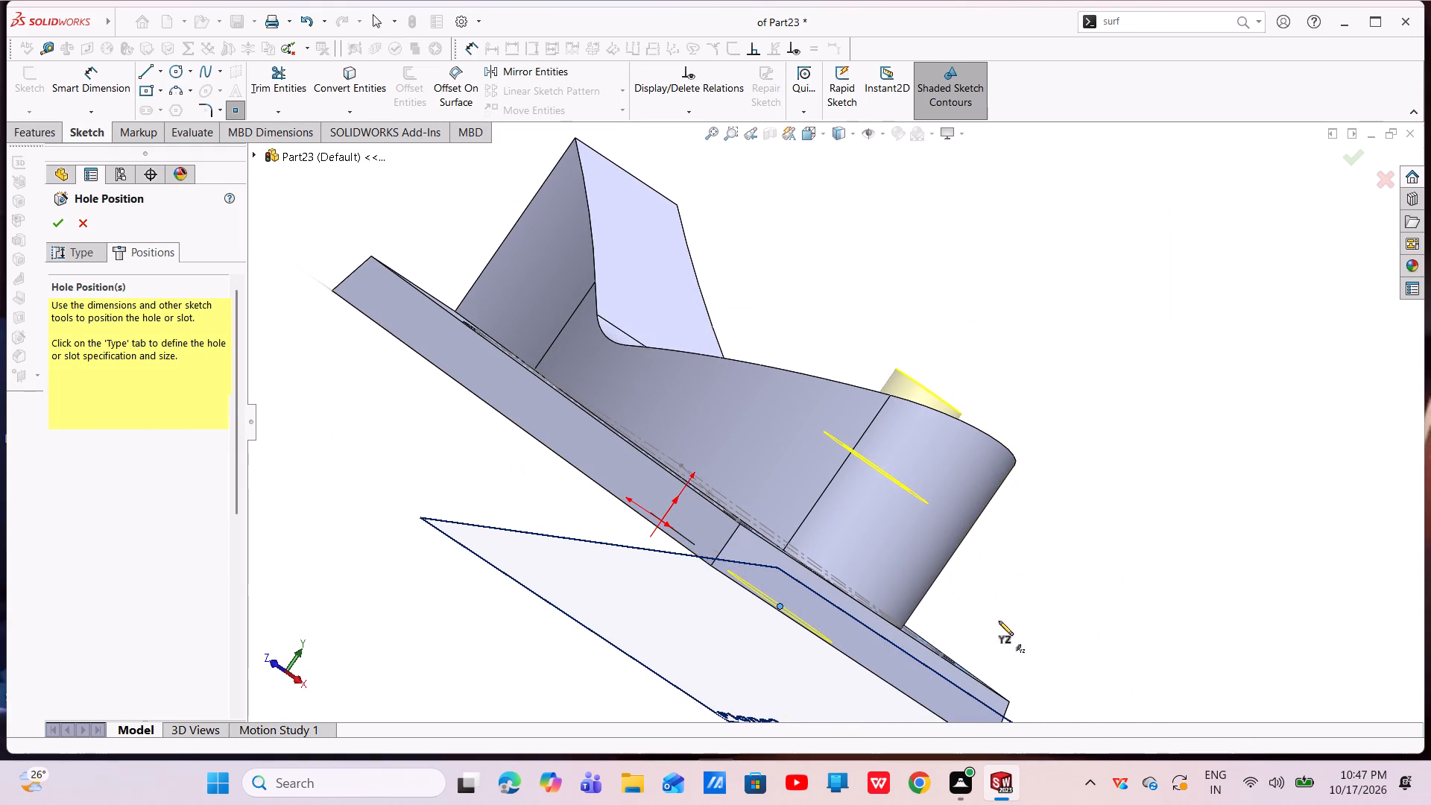
pyautogui.scroll(1, 977, 575)
pyautogui.scroll(2, 946, 520)
pyautogui.moveTo(941, 514); pyautogui.dragTo(909, 638, button='middle')
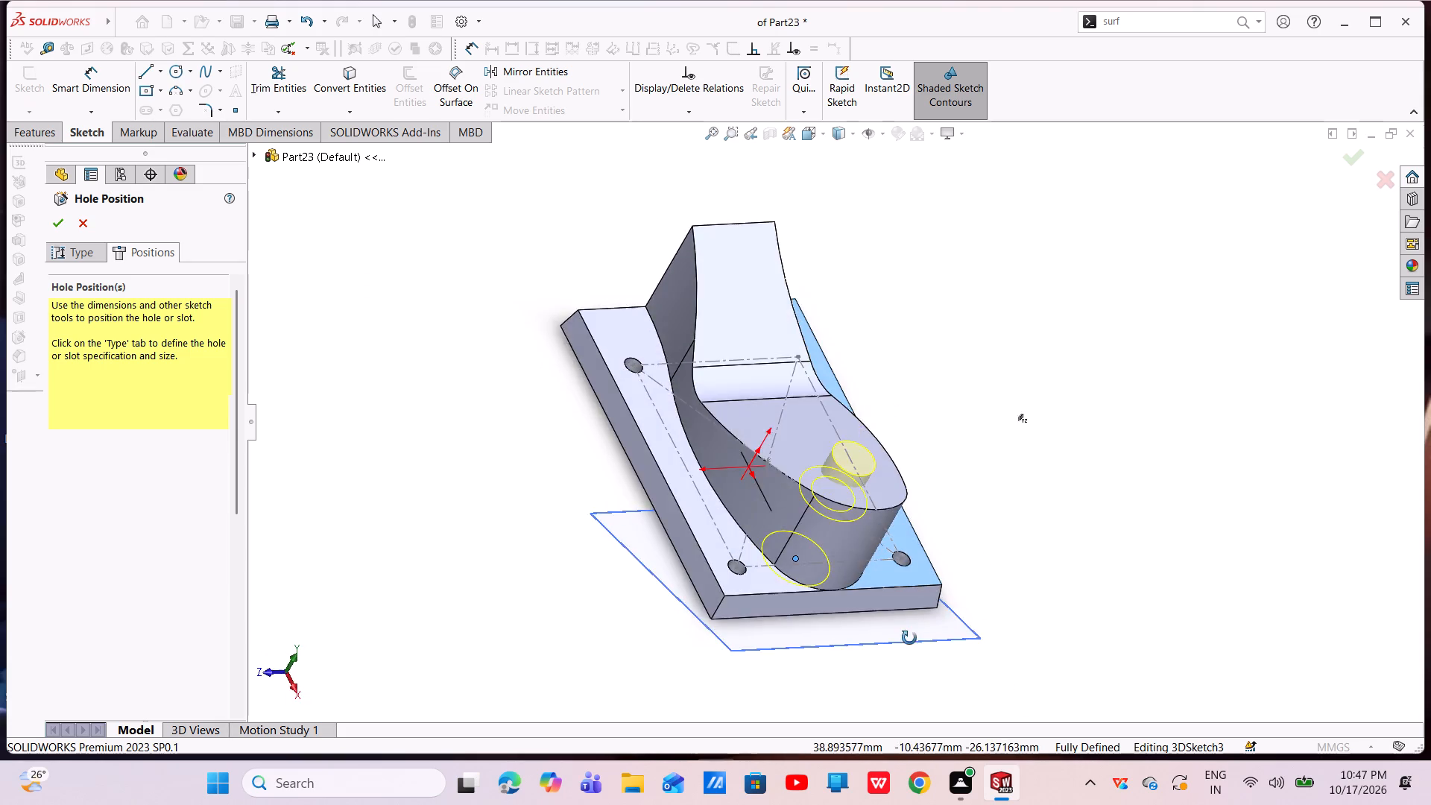
pyautogui.moveTo(909, 638); pyautogui.dragTo(888, 599, button='middle')
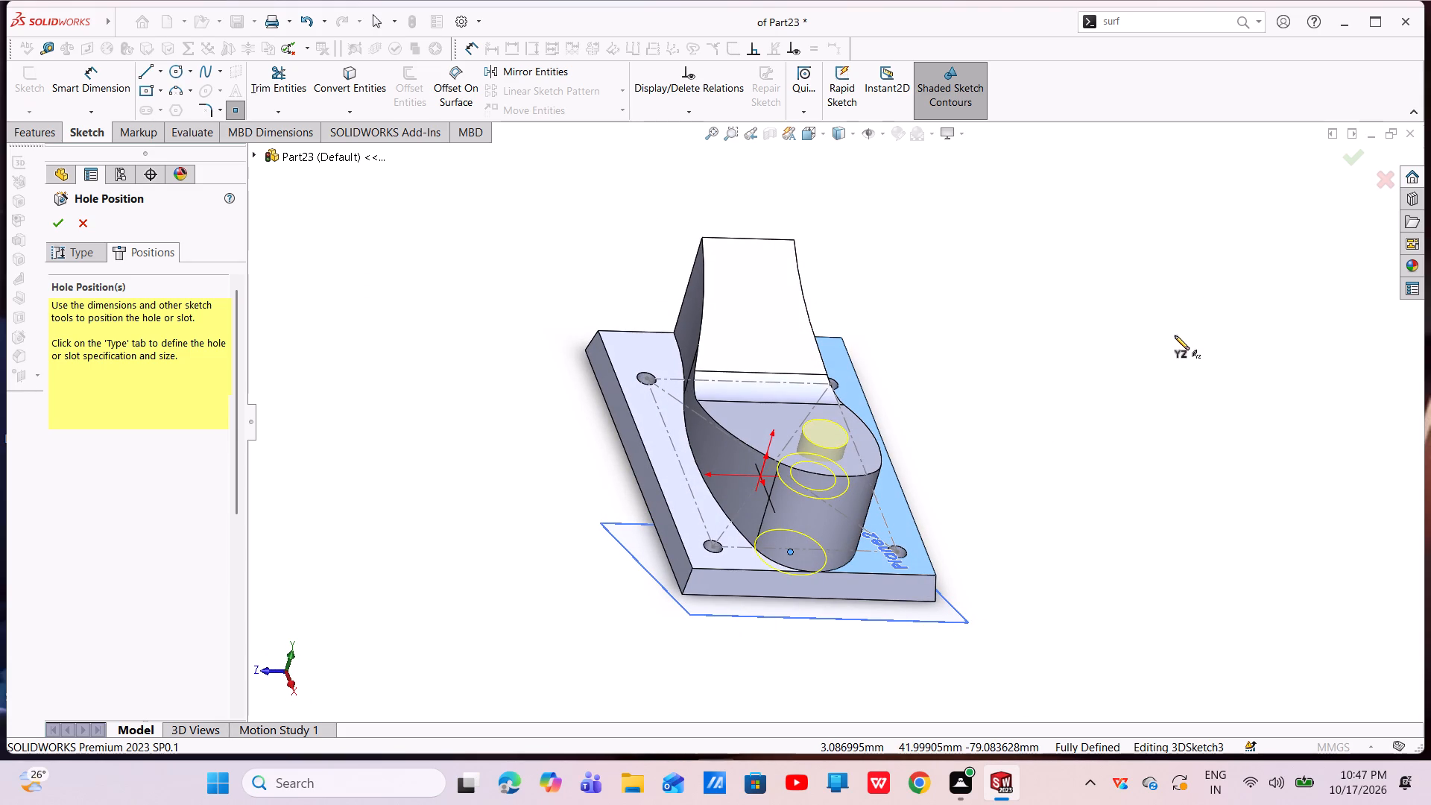
pyautogui.click(69, 221)
# Start a sketch on the V-cut's other flat face, opposite the hole, and draw a circle about 11 mm in diameter level with the origin.
pyautogui.scroll(2, 806, 465)
pyautogui.moveTo(806, 465); pyautogui.dragTo(841, 505, button='middle')
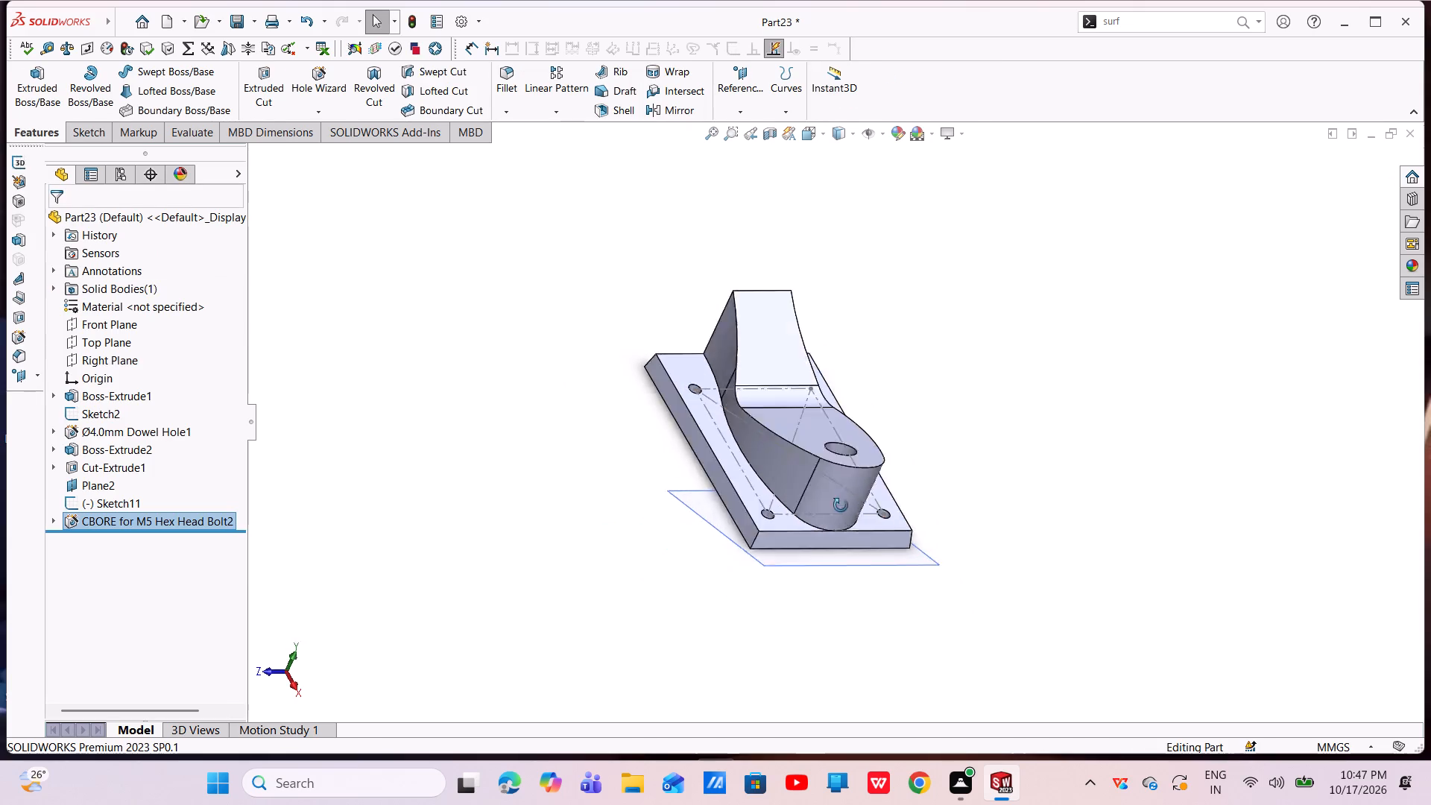
pyautogui.moveTo(841, 505); pyautogui.dragTo(901, 560, button='middle')
pyautogui.click(678, 420)
pyautogui.click(737, 381)
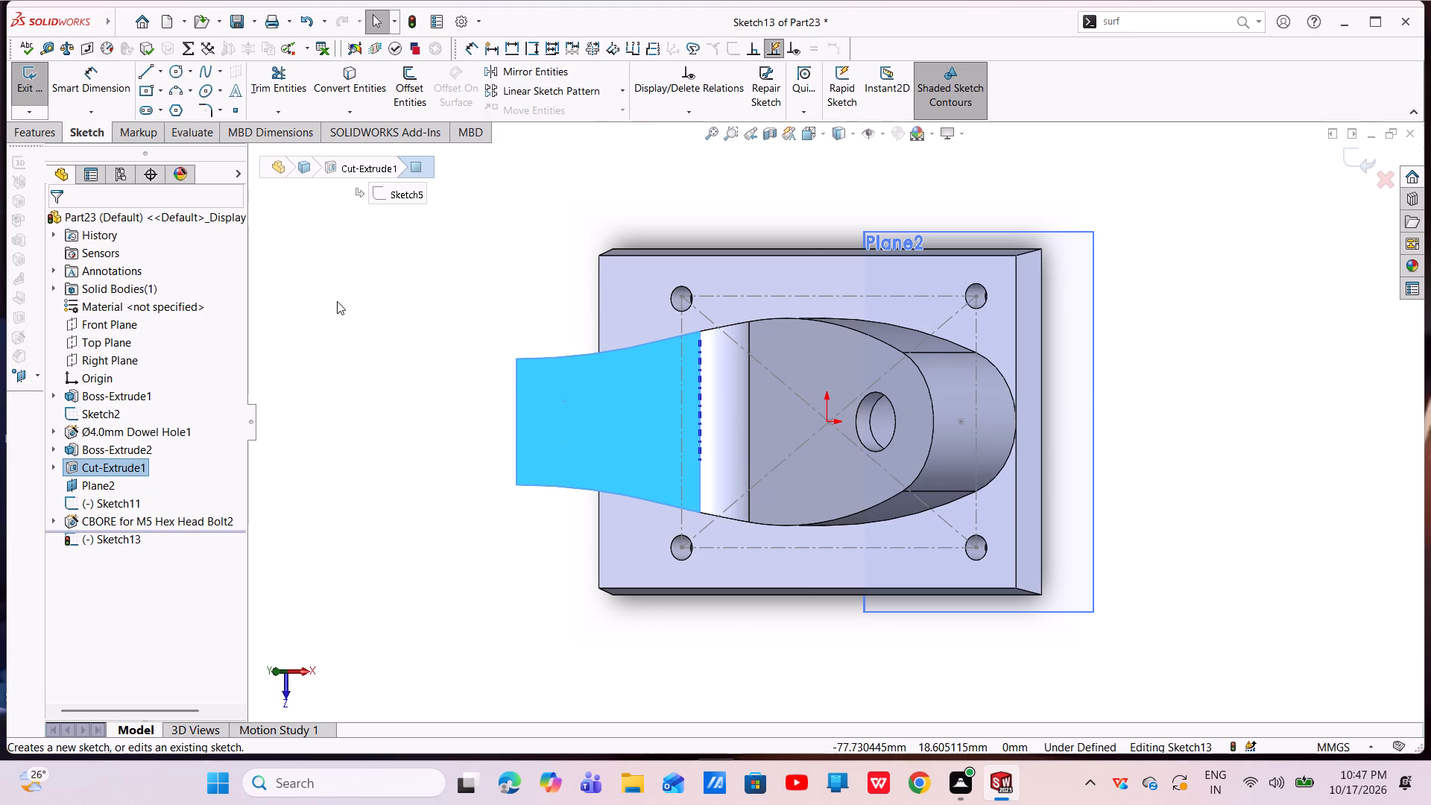
pyautogui.click(171, 72)
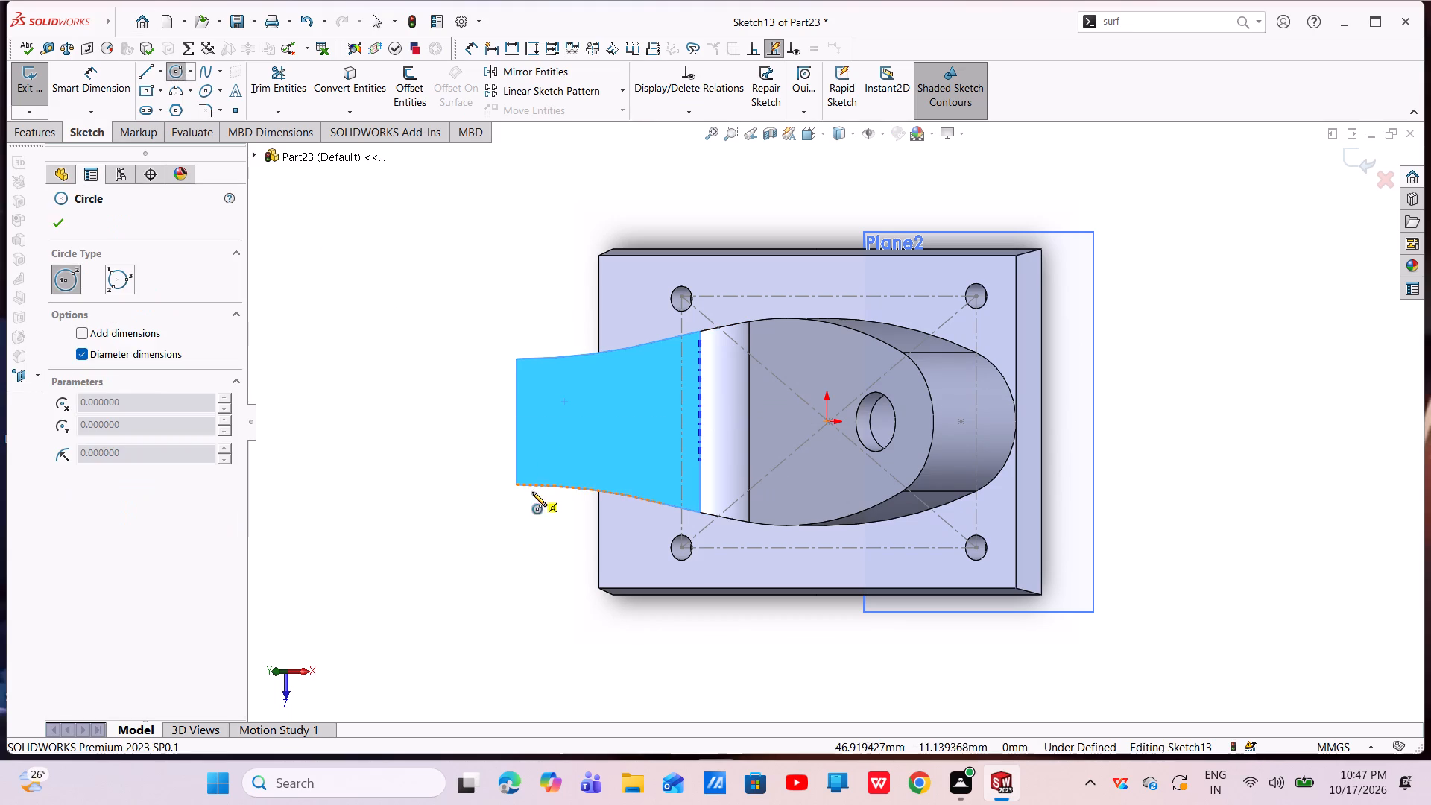
pyautogui.click(599, 421)
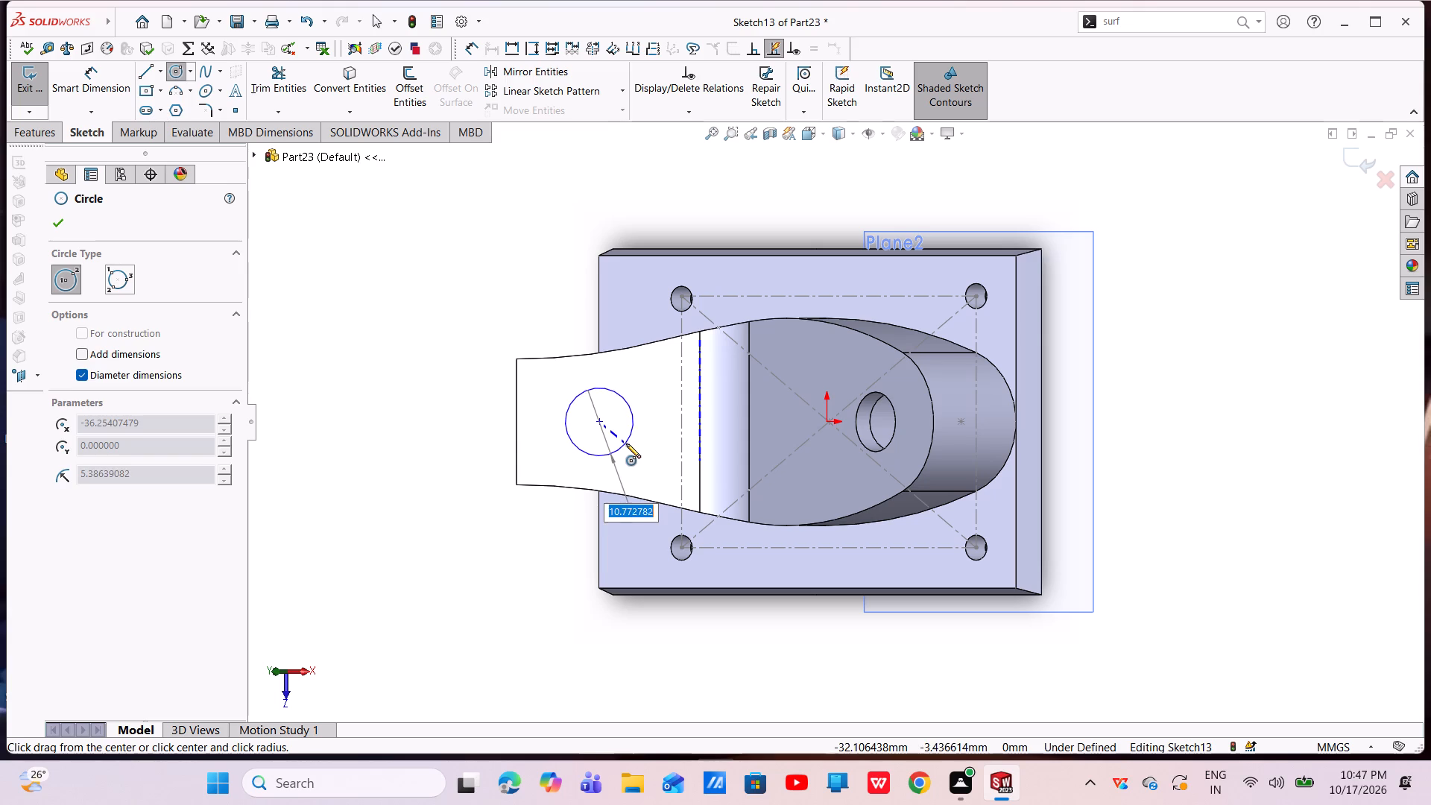
pyautogui.click(626, 443)
pyautogui.rightClick(654, 405)
pyautogui.click(675, 414)
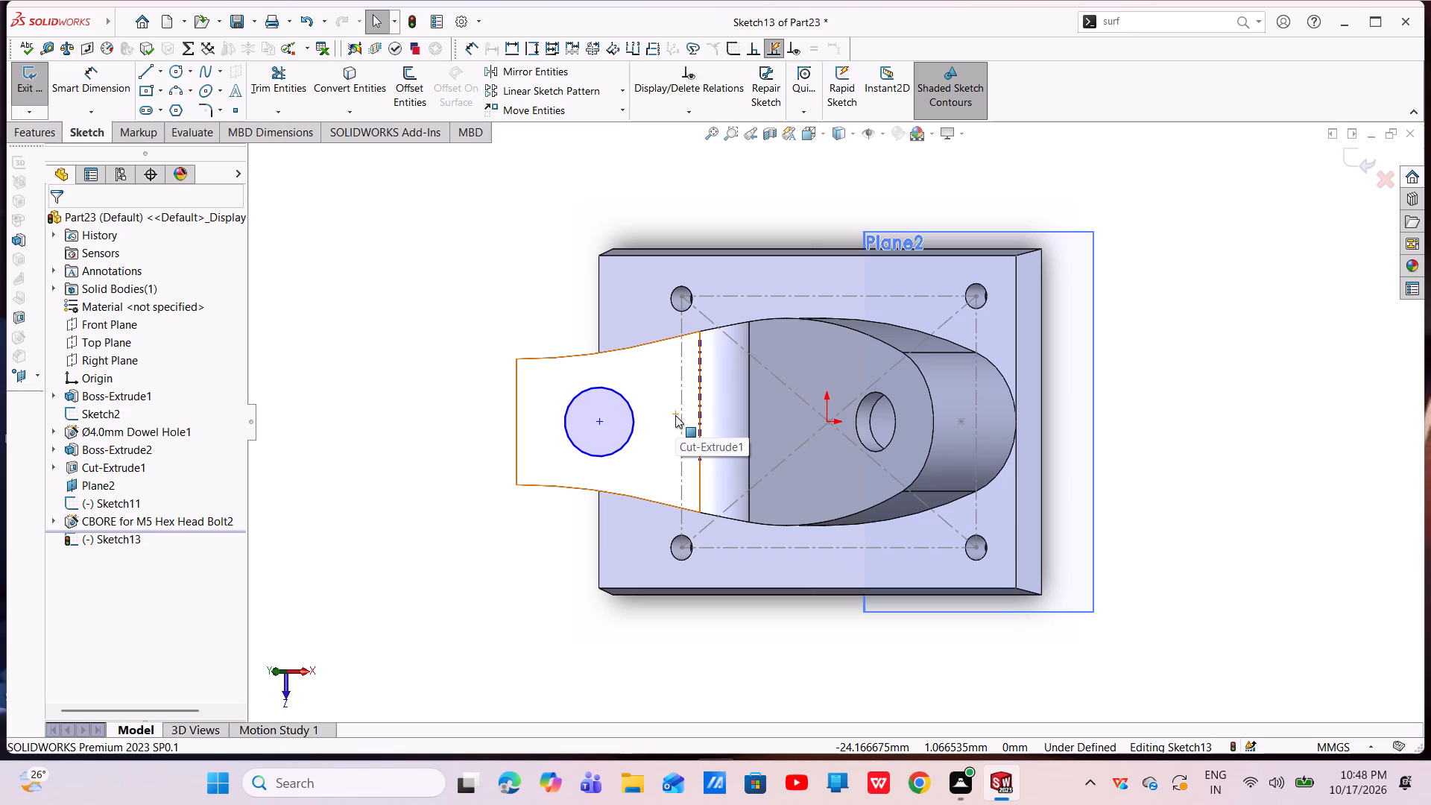
# Dimension the circle's diameter at 13 mm.
pyautogui.click(115, 78)
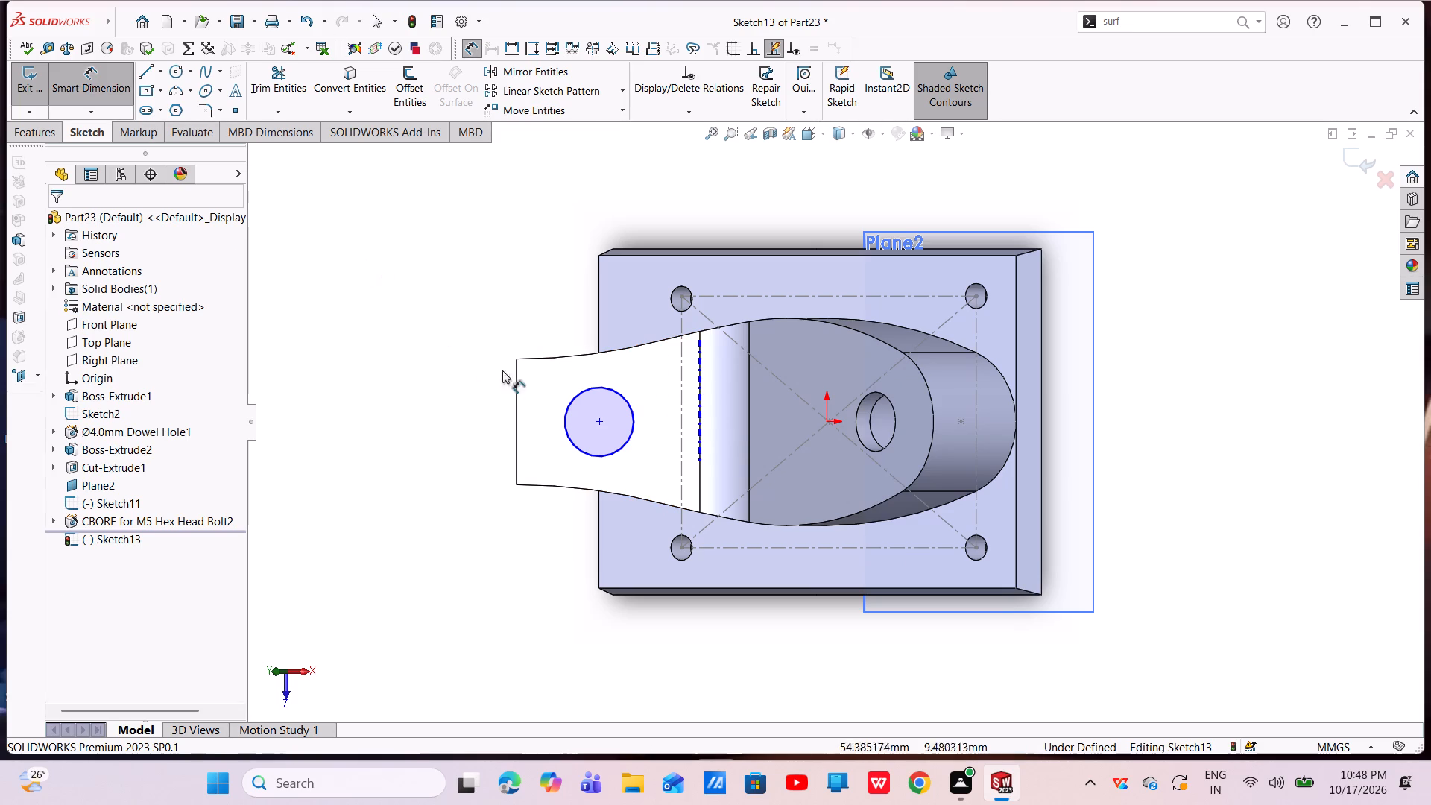
pyautogui.click(571, 399)
pyautogui.click(540, 284)
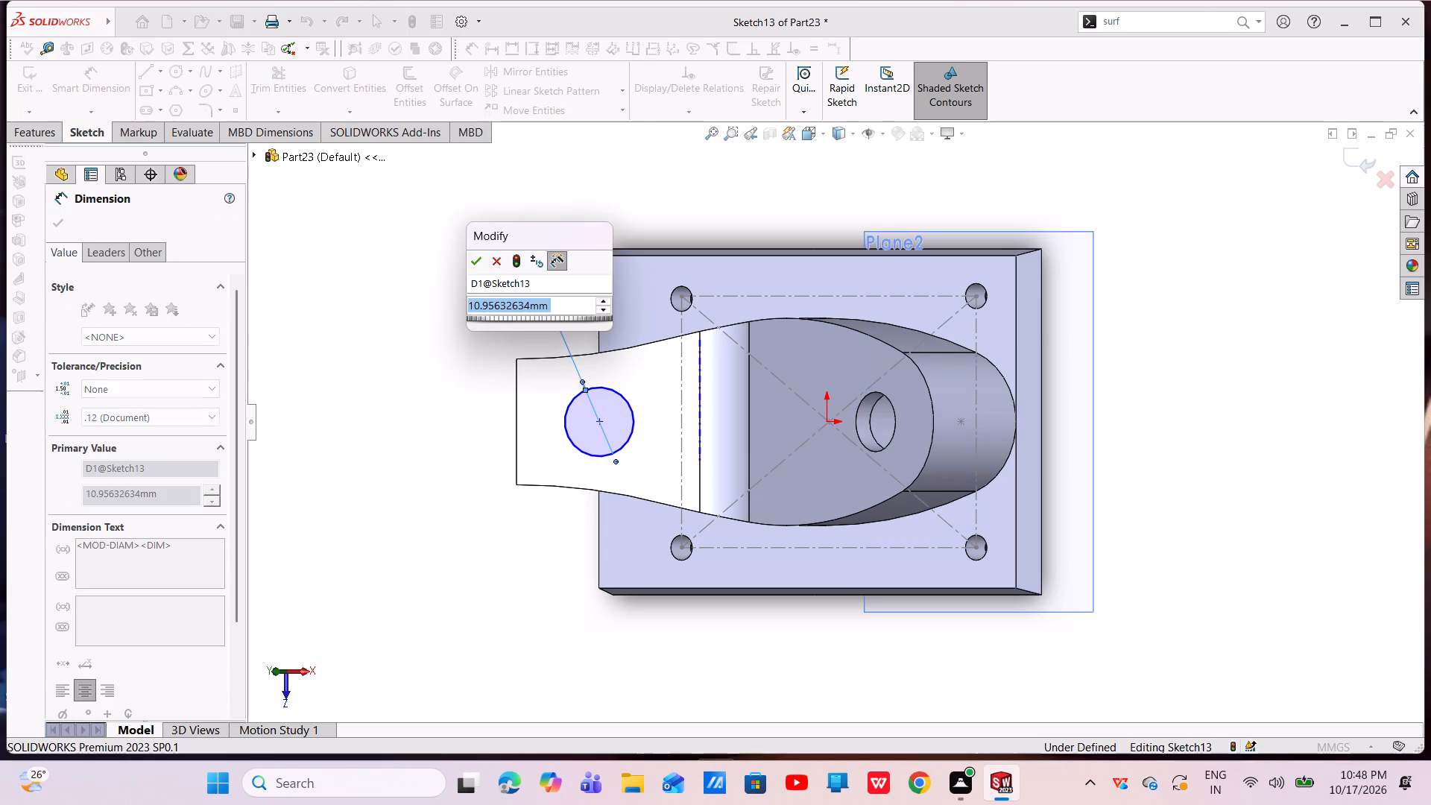
pyautogui.press('BackSpace')
pyautogui.write('13')
pyautogui.press('Return')
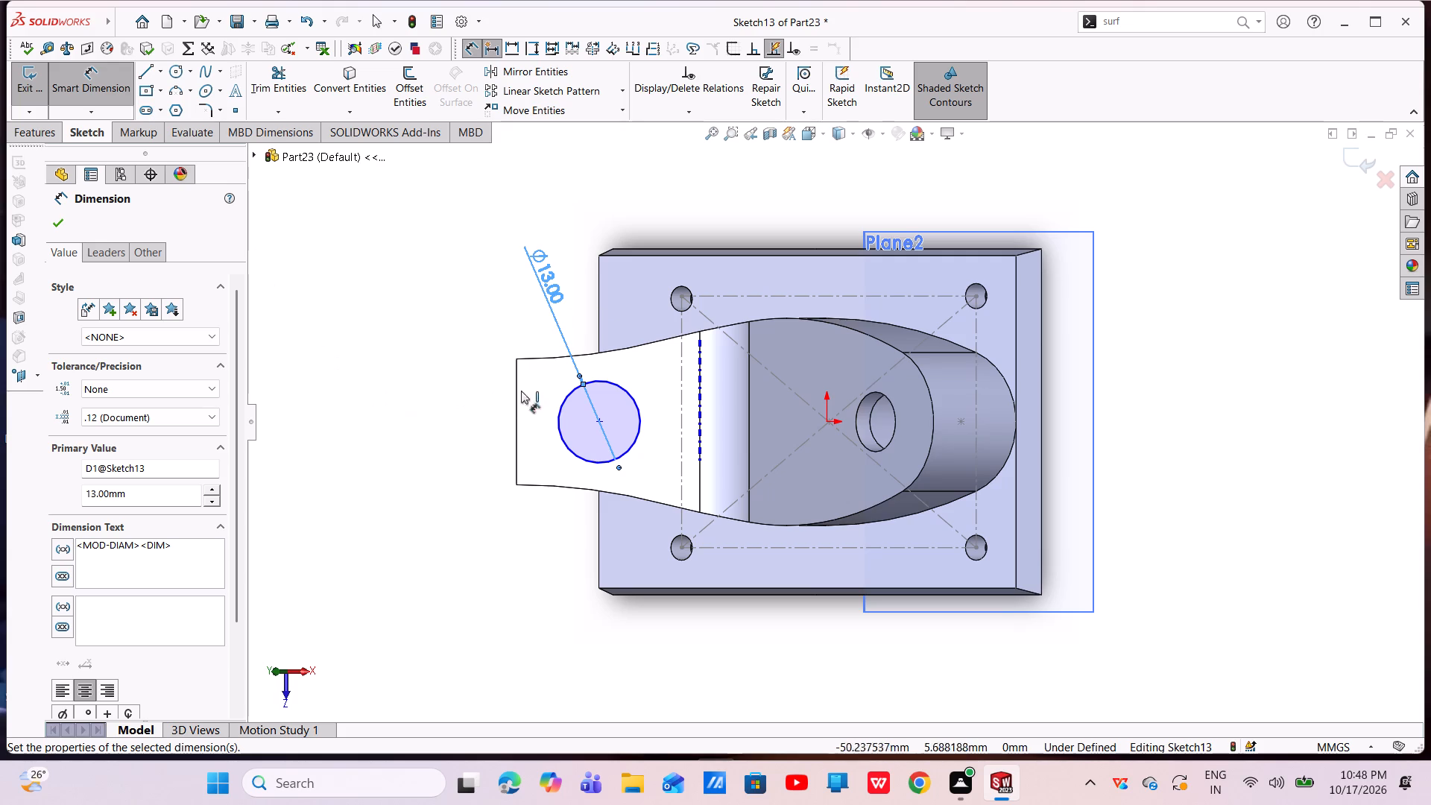
# Dimension the circle's centre 14 mm from the straight outer end edge of the sketched face.
pyautogui.click(600, 420)
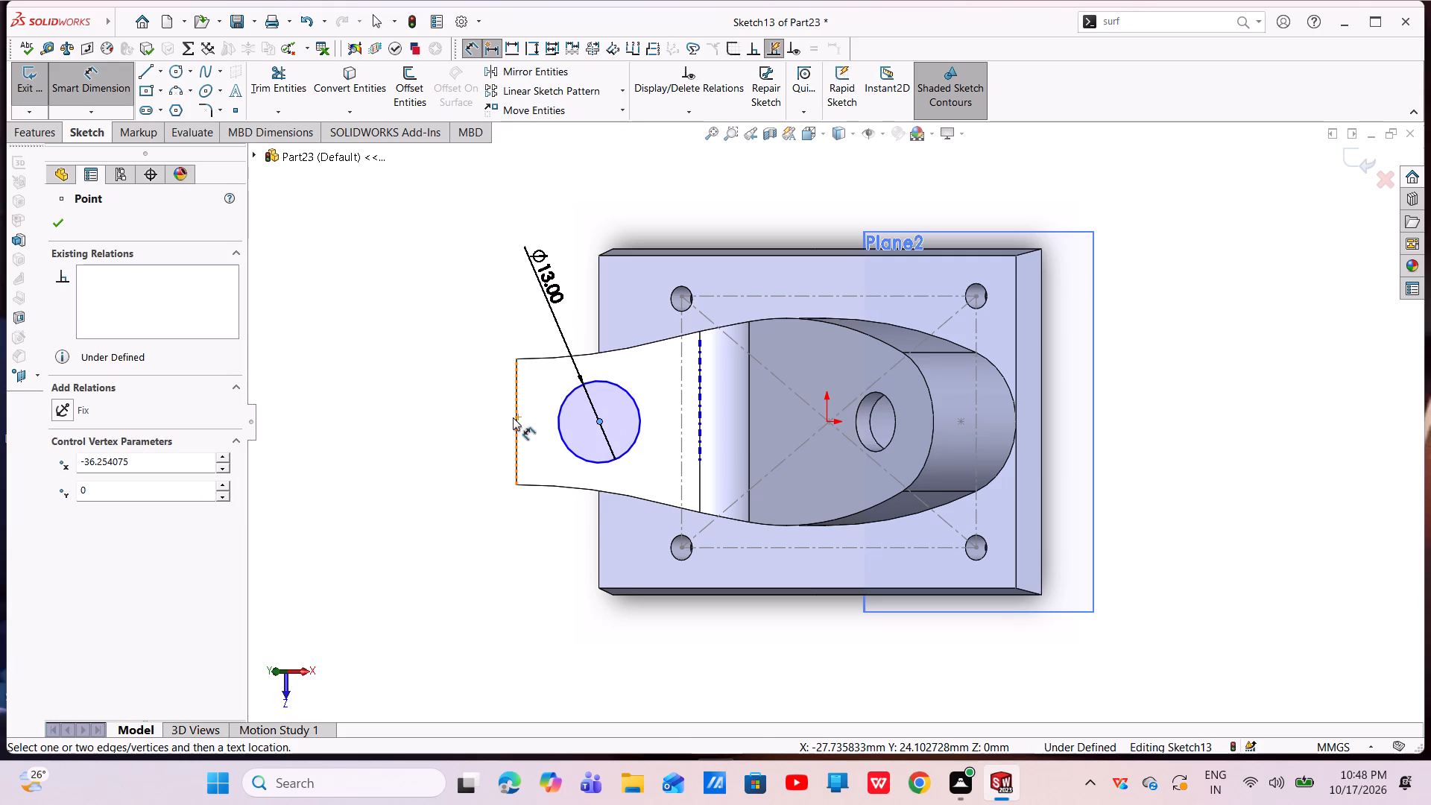
pyautogui.click(517, 417)
pyautogui.click(552, 596)
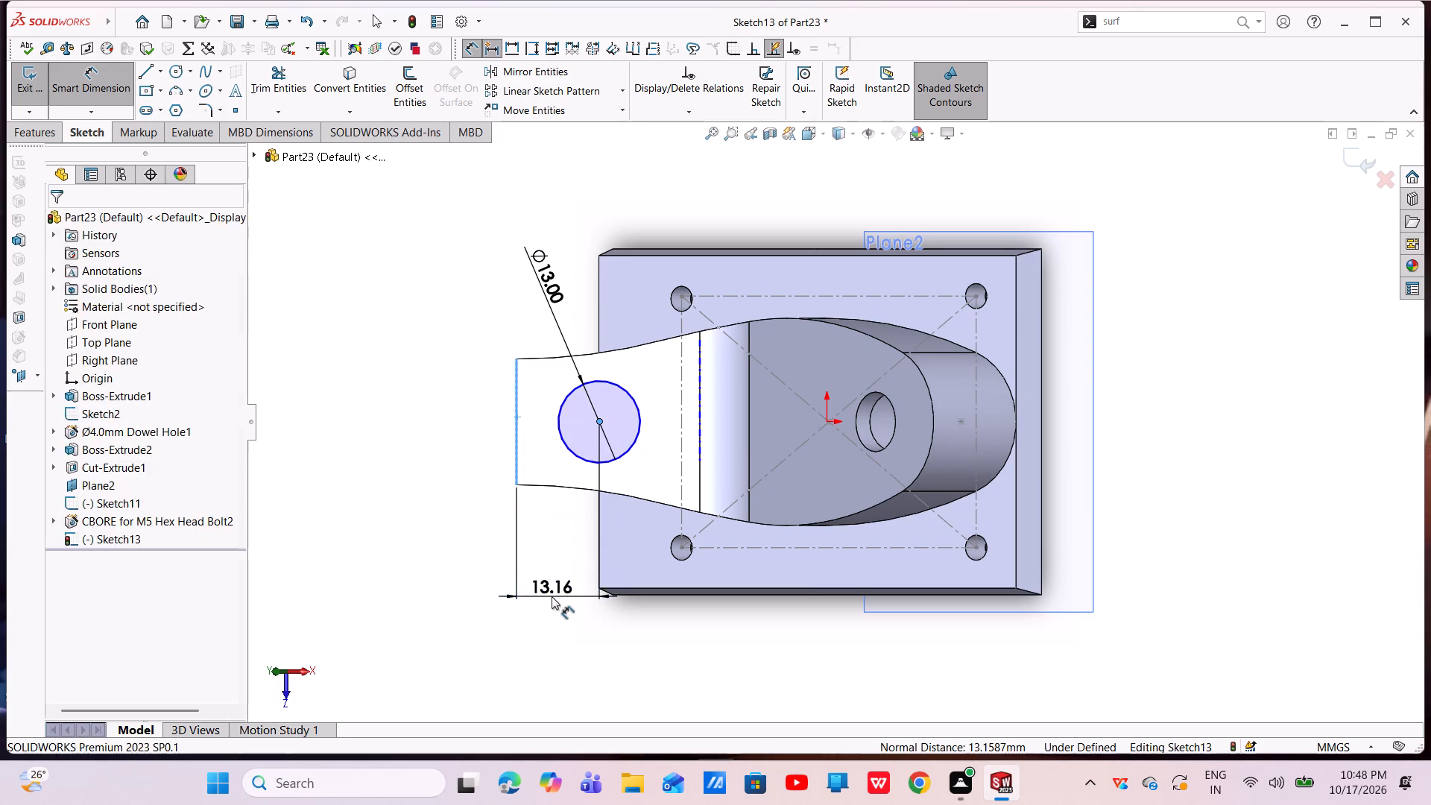
pyautogui.press('BackSpace')
pyautogui.write('14')
pyautogui.press('Return')
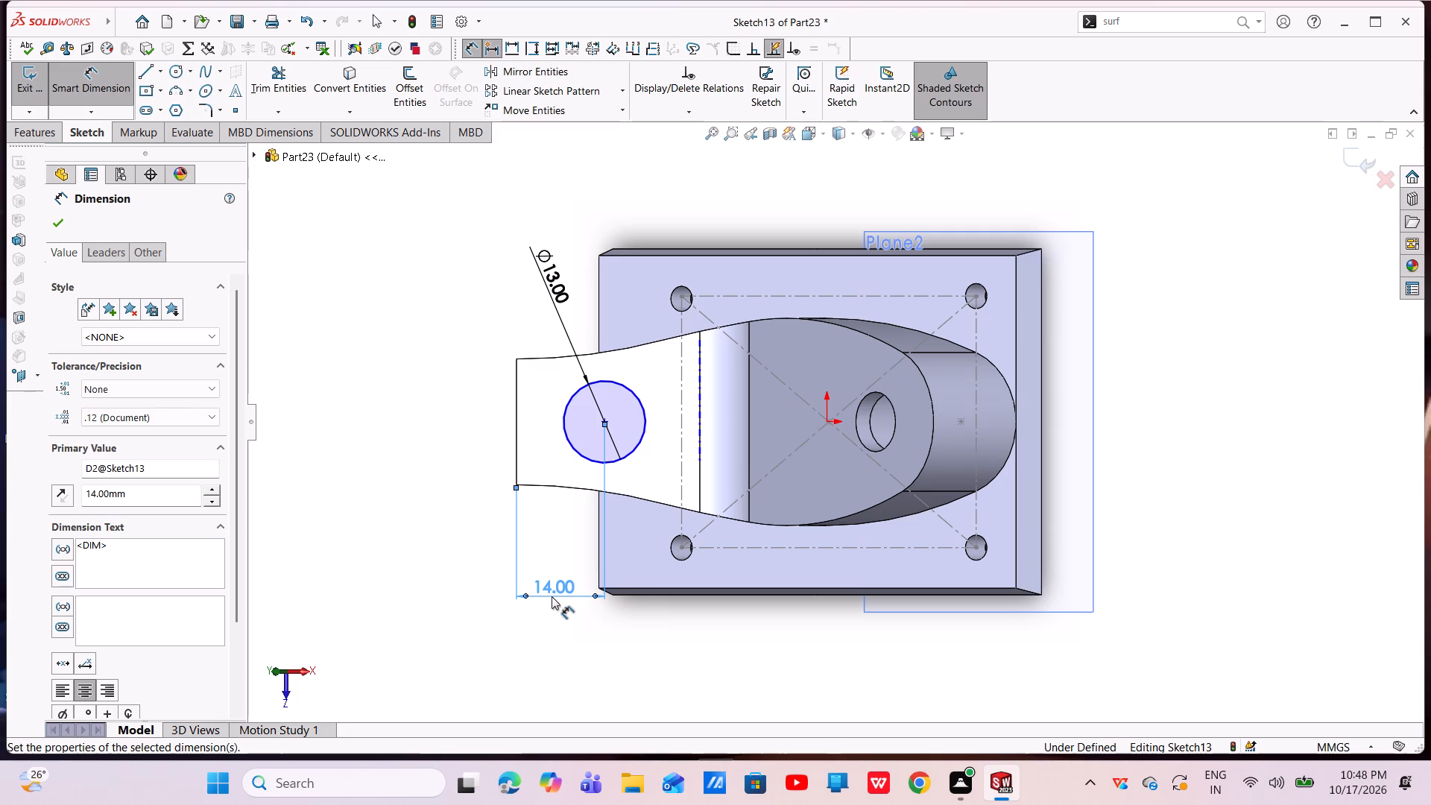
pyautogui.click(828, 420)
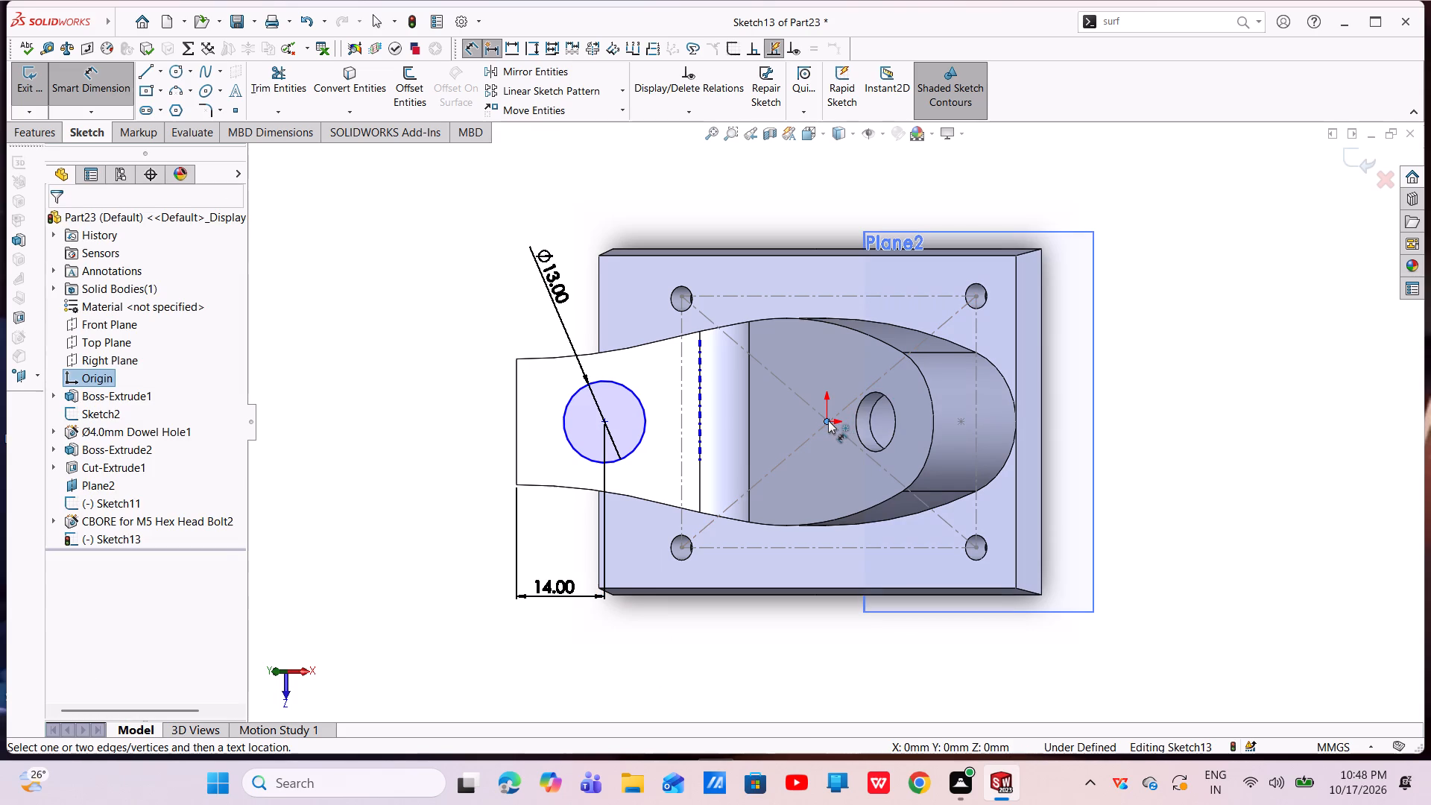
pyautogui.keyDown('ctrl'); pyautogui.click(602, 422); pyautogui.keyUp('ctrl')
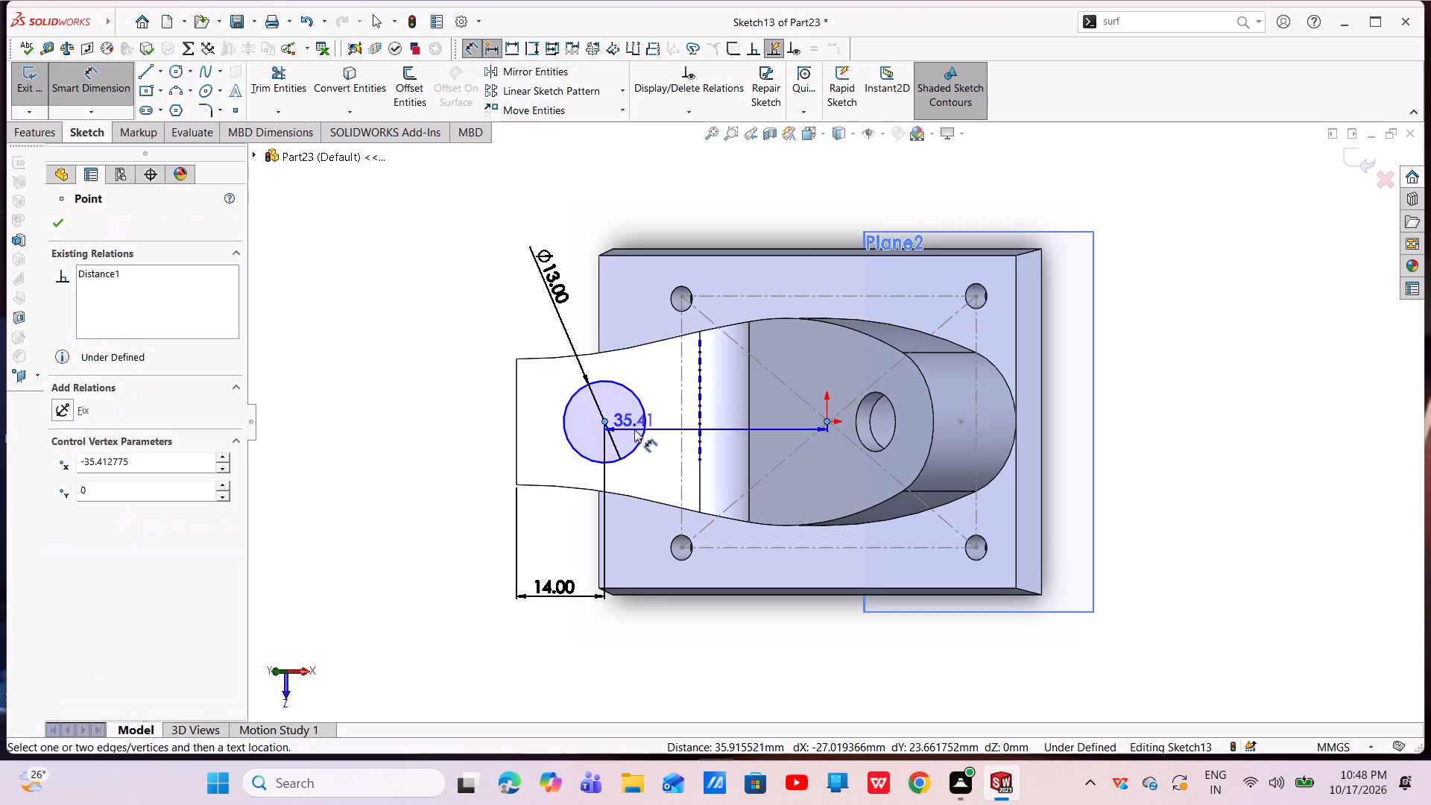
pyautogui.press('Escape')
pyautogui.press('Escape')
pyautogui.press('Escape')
# Add a Horizontal relation between the origin and the circle's centre.
pyautogui.click(826, 420)
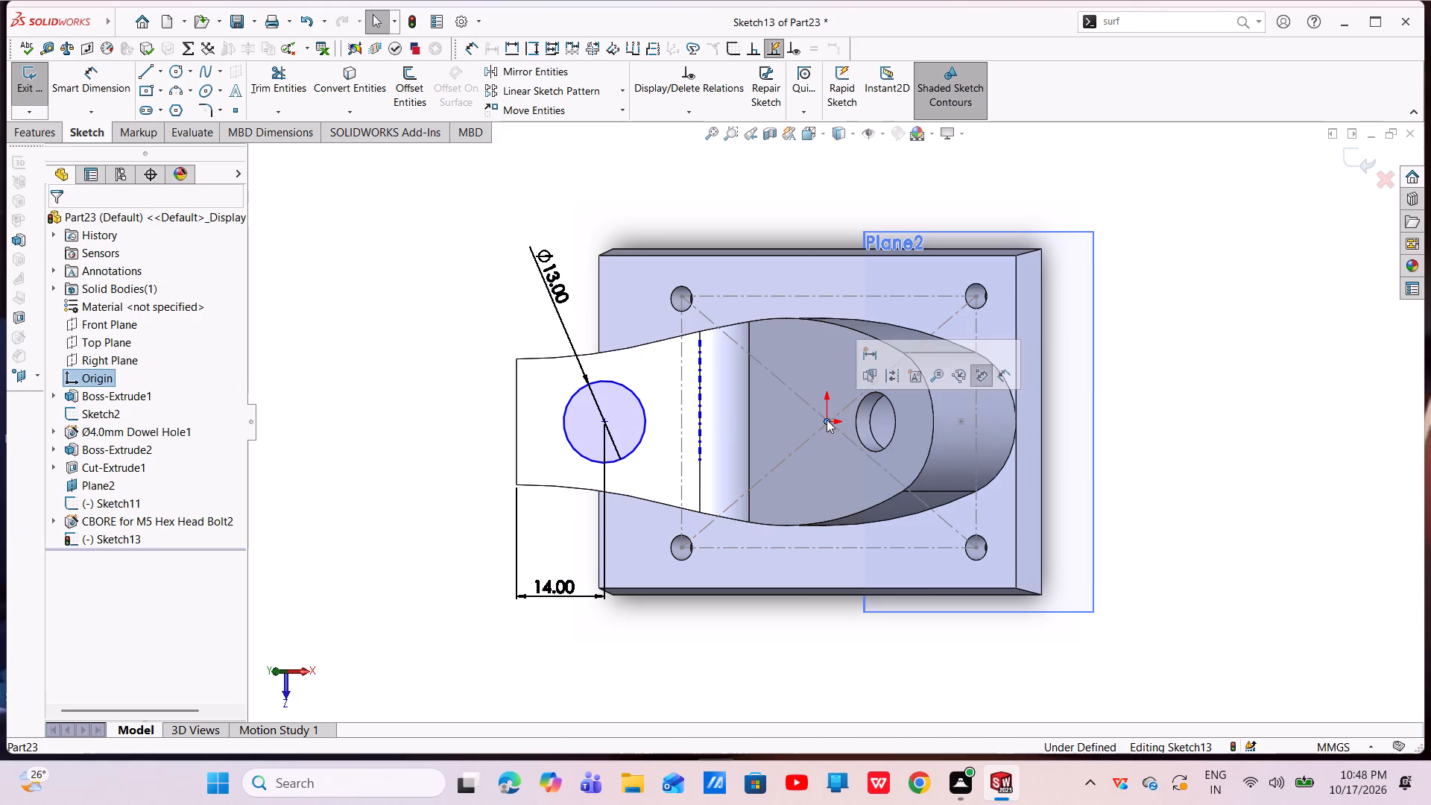
pyautogui.keyDown('ctrl'); pyautogui.click(602, 422); pyautogui.keyUp('ctrl')
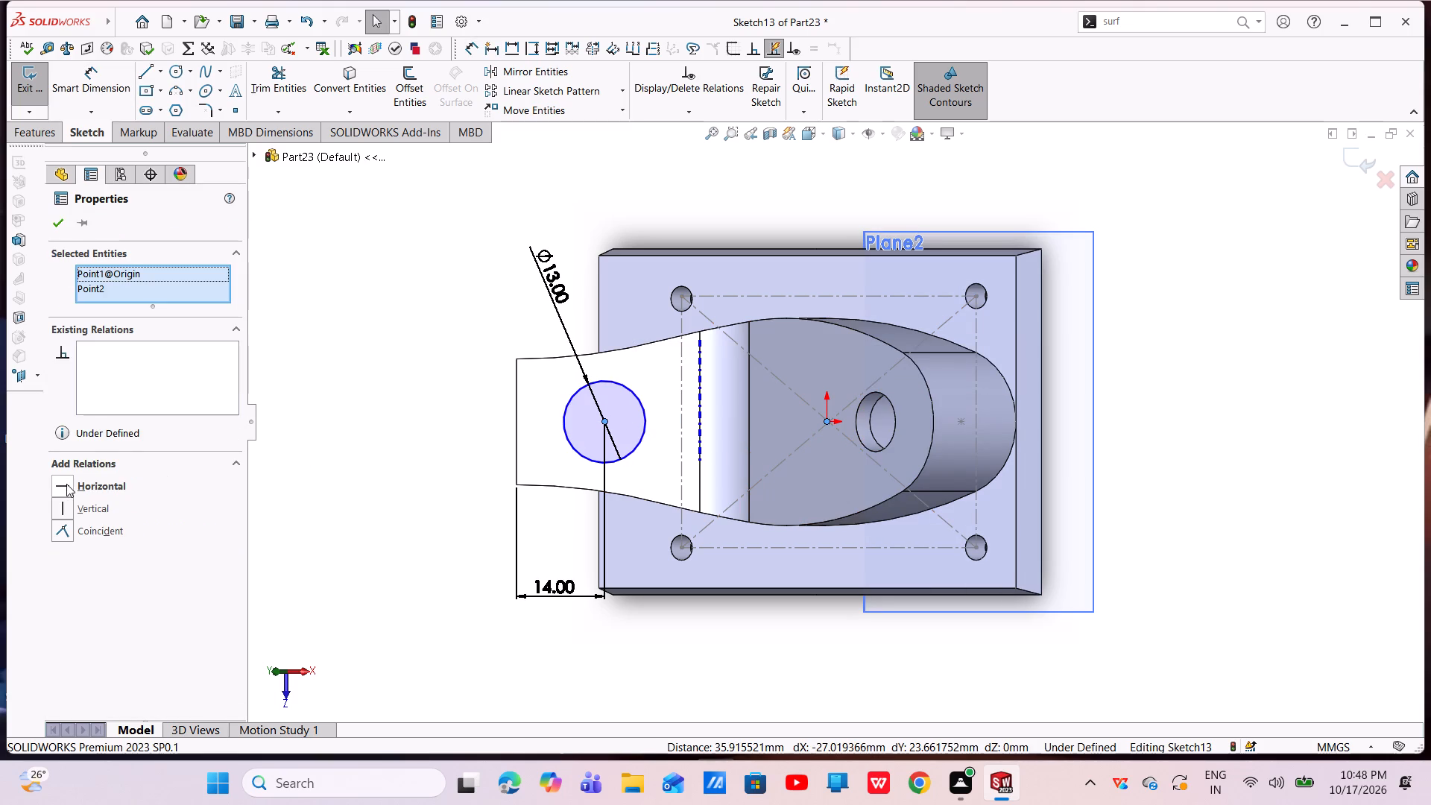
pyautogui.click(66, 484)
pyautogui.press('Escape')
pyautogui.press('Escape')
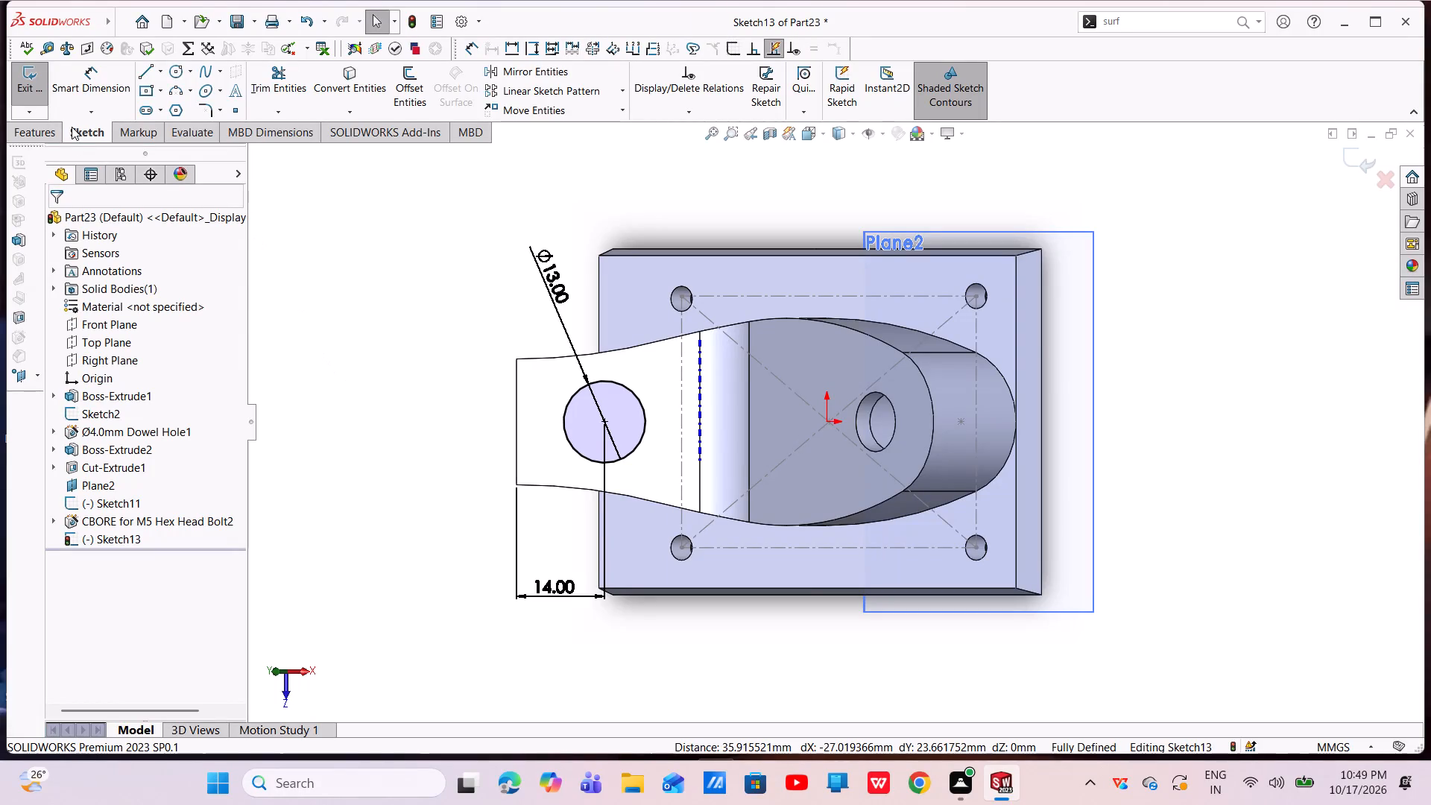
# Cut-extrude the 13 mm circle as a Blind cut with a depth of 10 mm.
pyautogui.click(28, 127)
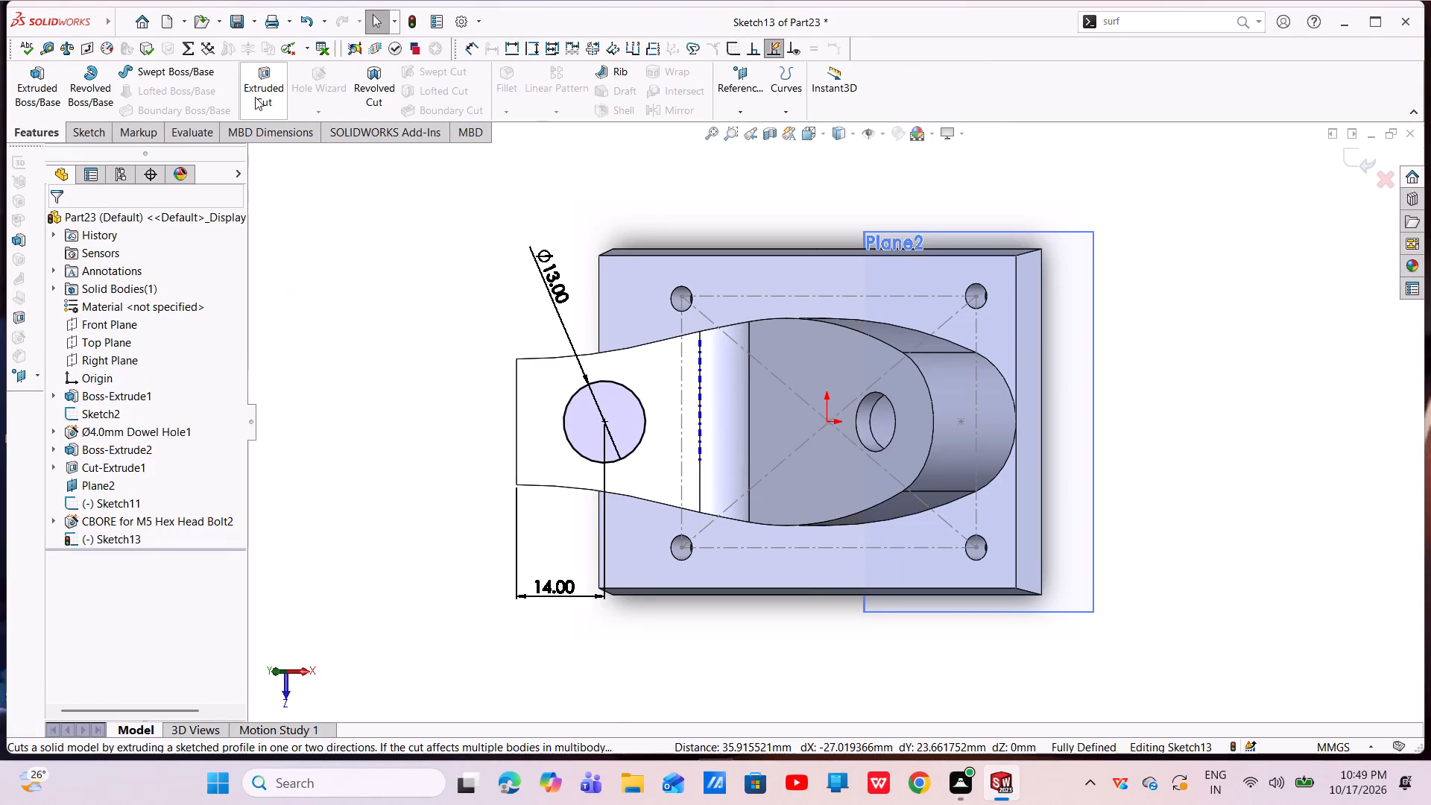
pyautogui.click(255, 97)
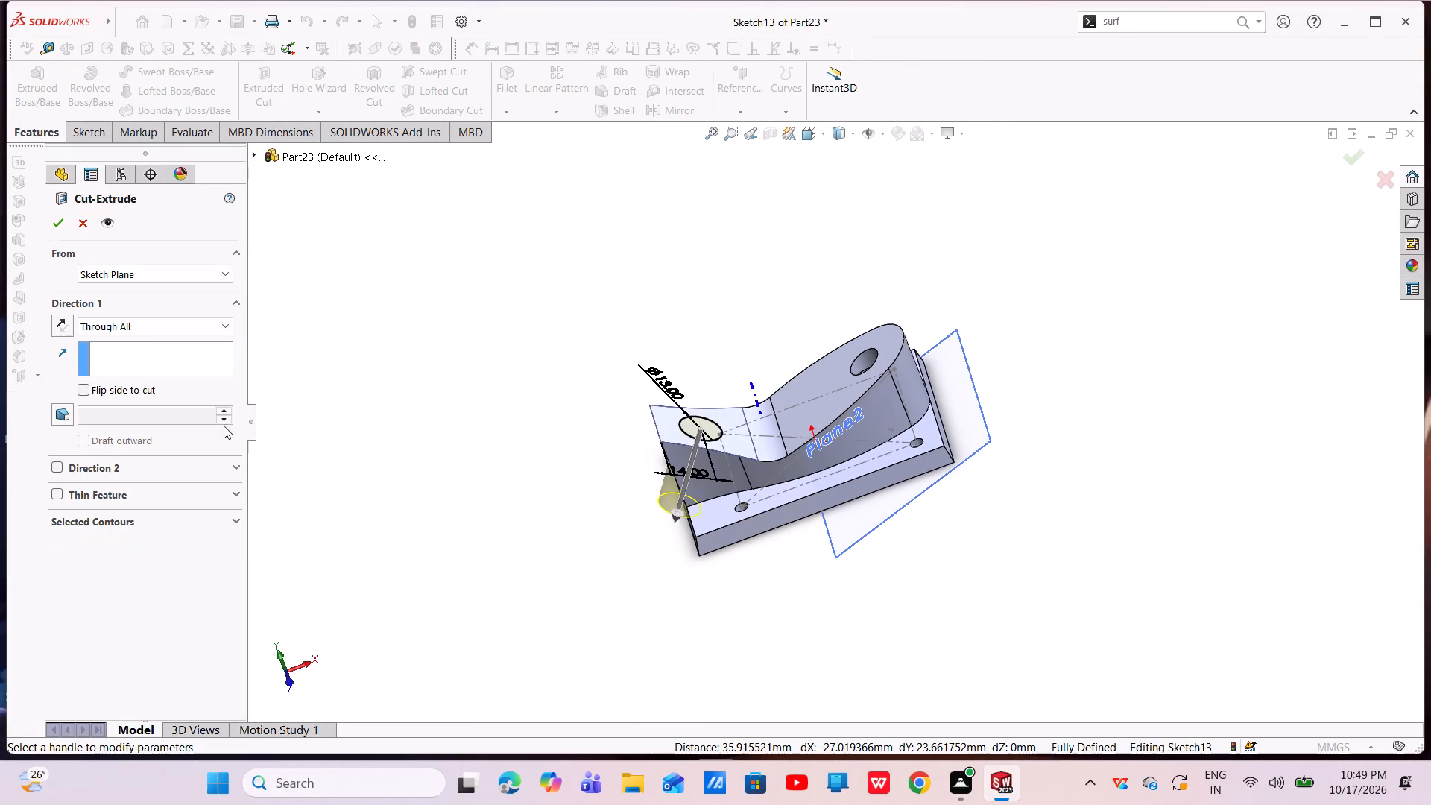
pyautogui.click(153, 328)
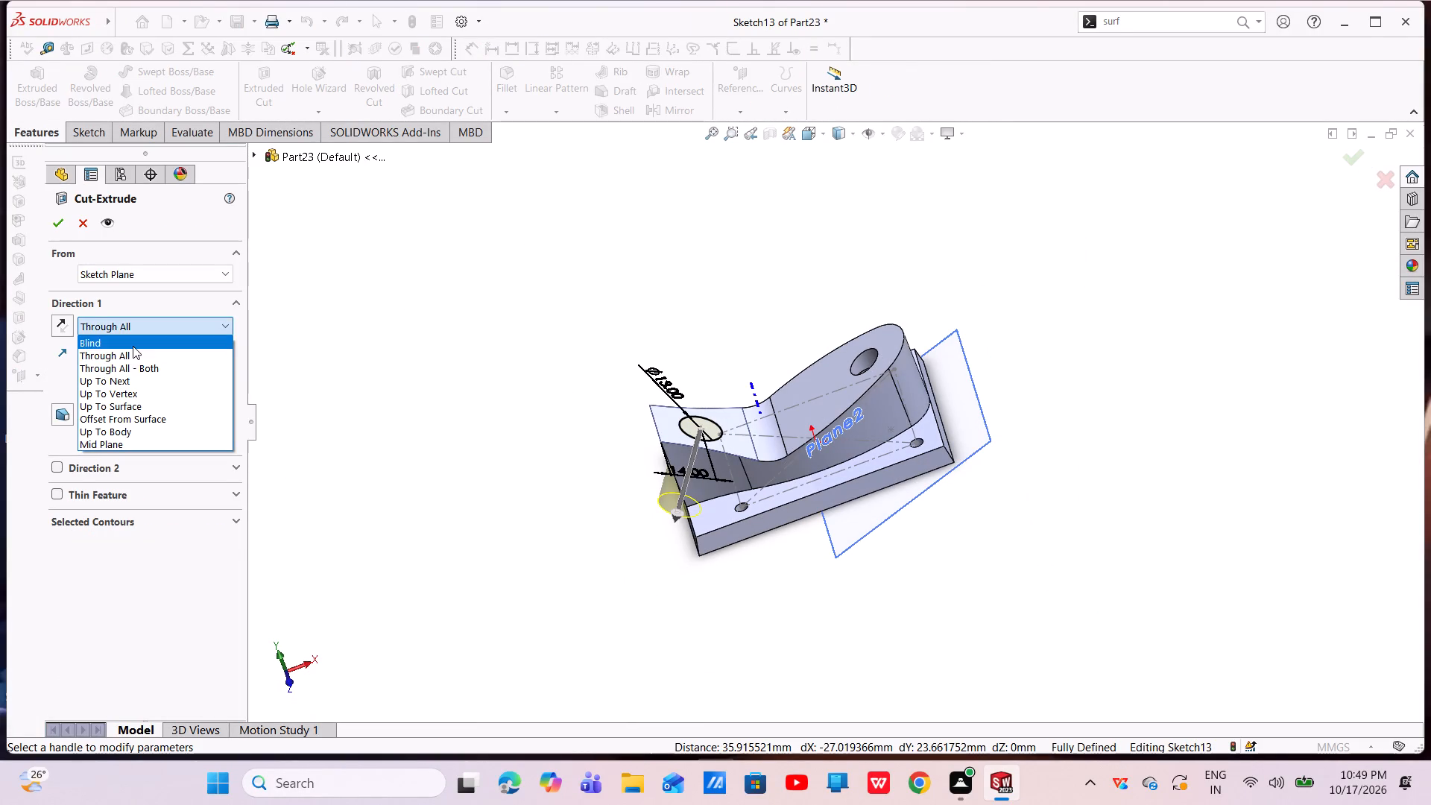
pyautogui.click(133, 345)
pyautogui.press('BackSpace')
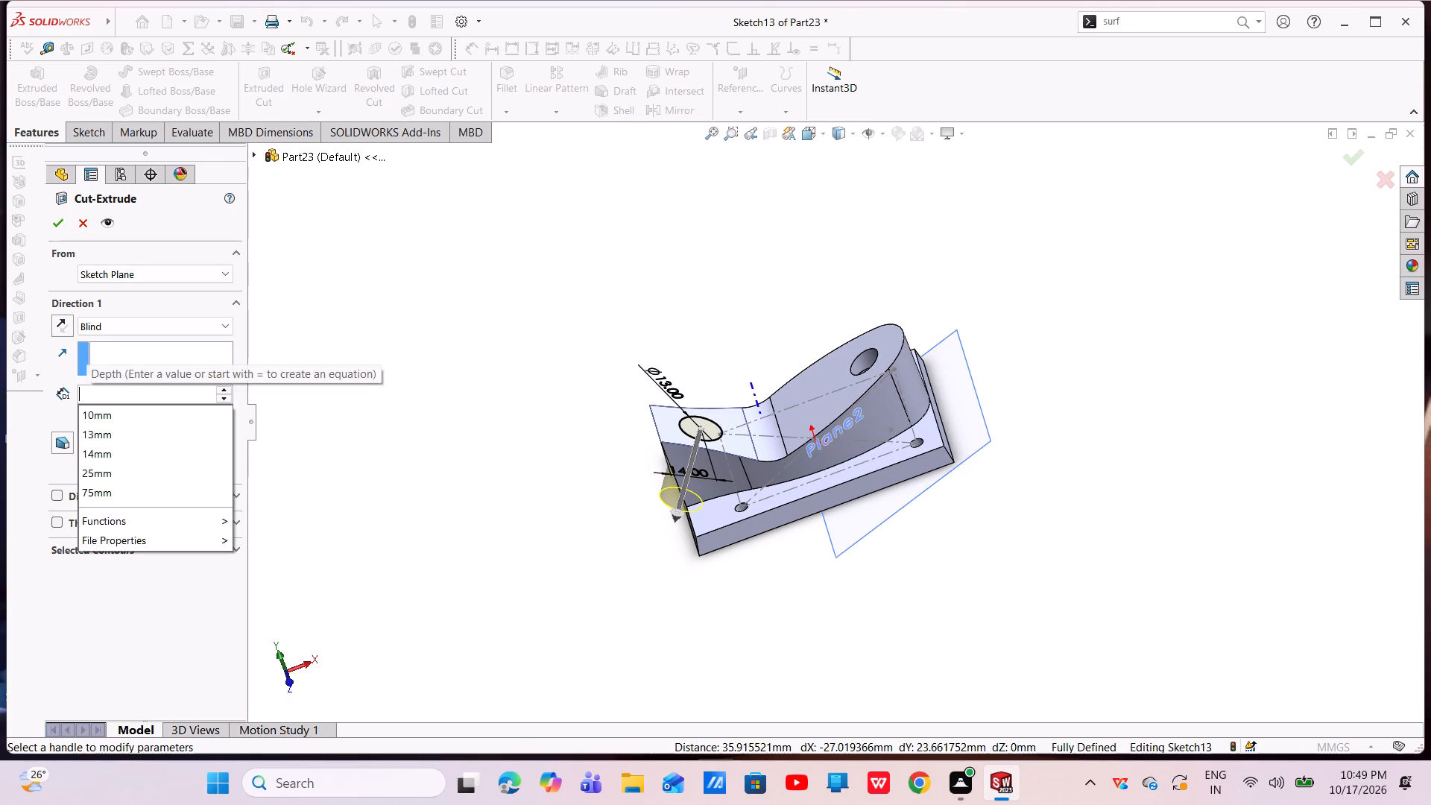
pyautogui.write('10')
pyautogui.press('Return')
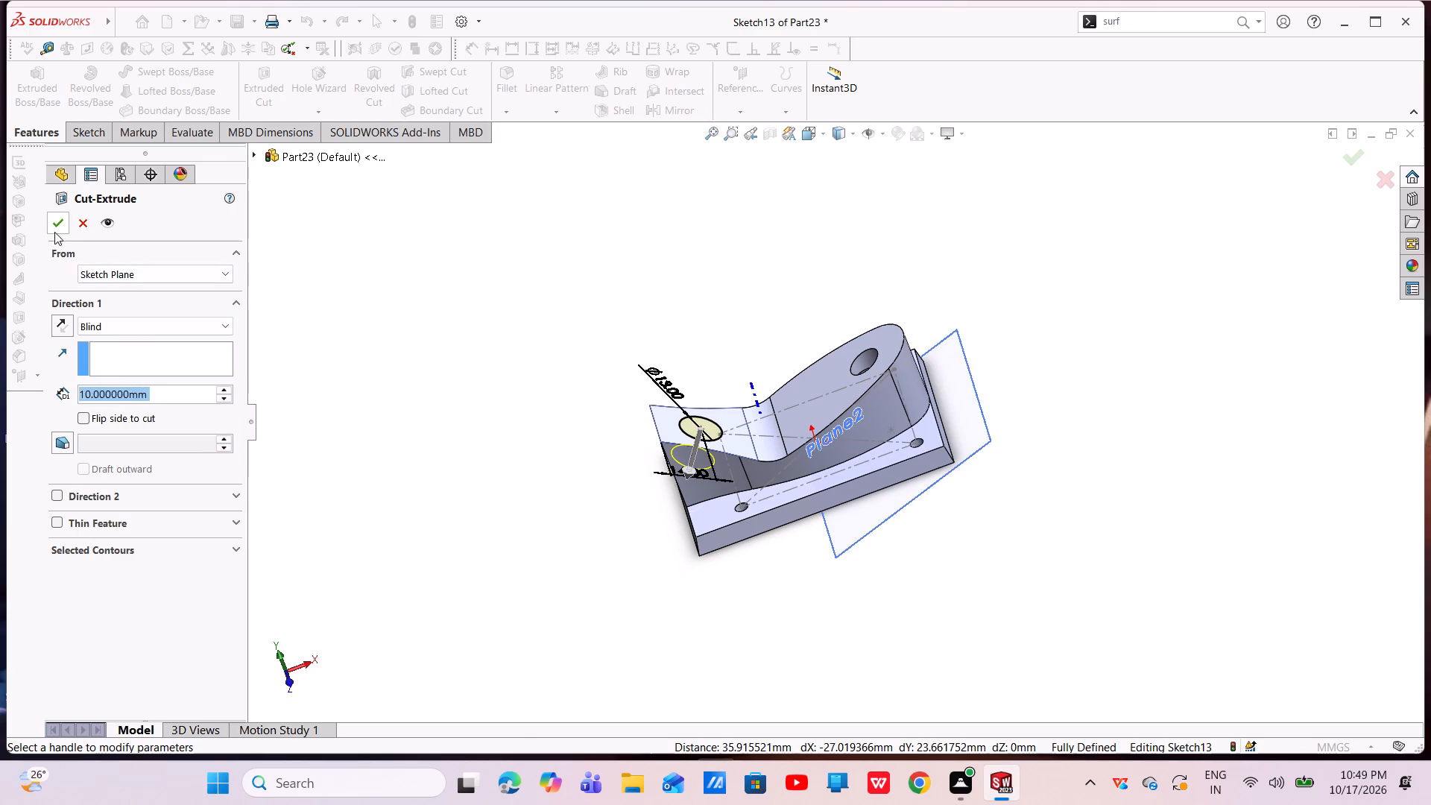
pyautogui.click(54, 230)
# Hide Plane2 and the dowel-hole layout sketch, Sketch2, in the model view.
pyautogui.scroll(-3, 742, 412)
pyautogui.moveTo(742, 411); pyautogui.dragTo(752, 510, button='middle')
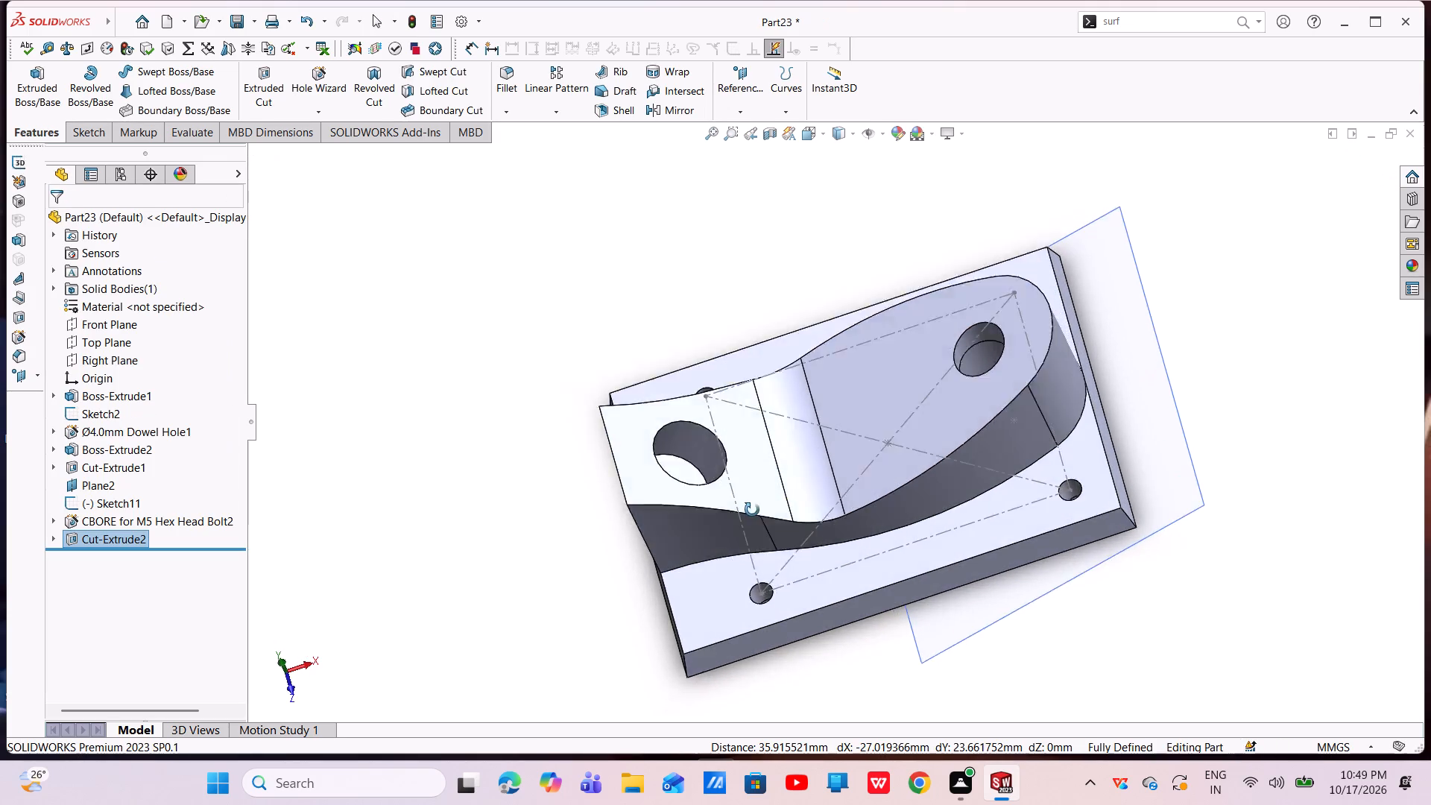
pyautogui.moveTo(752, 510); pyautogui.dragTo(766, 628, button='middle')
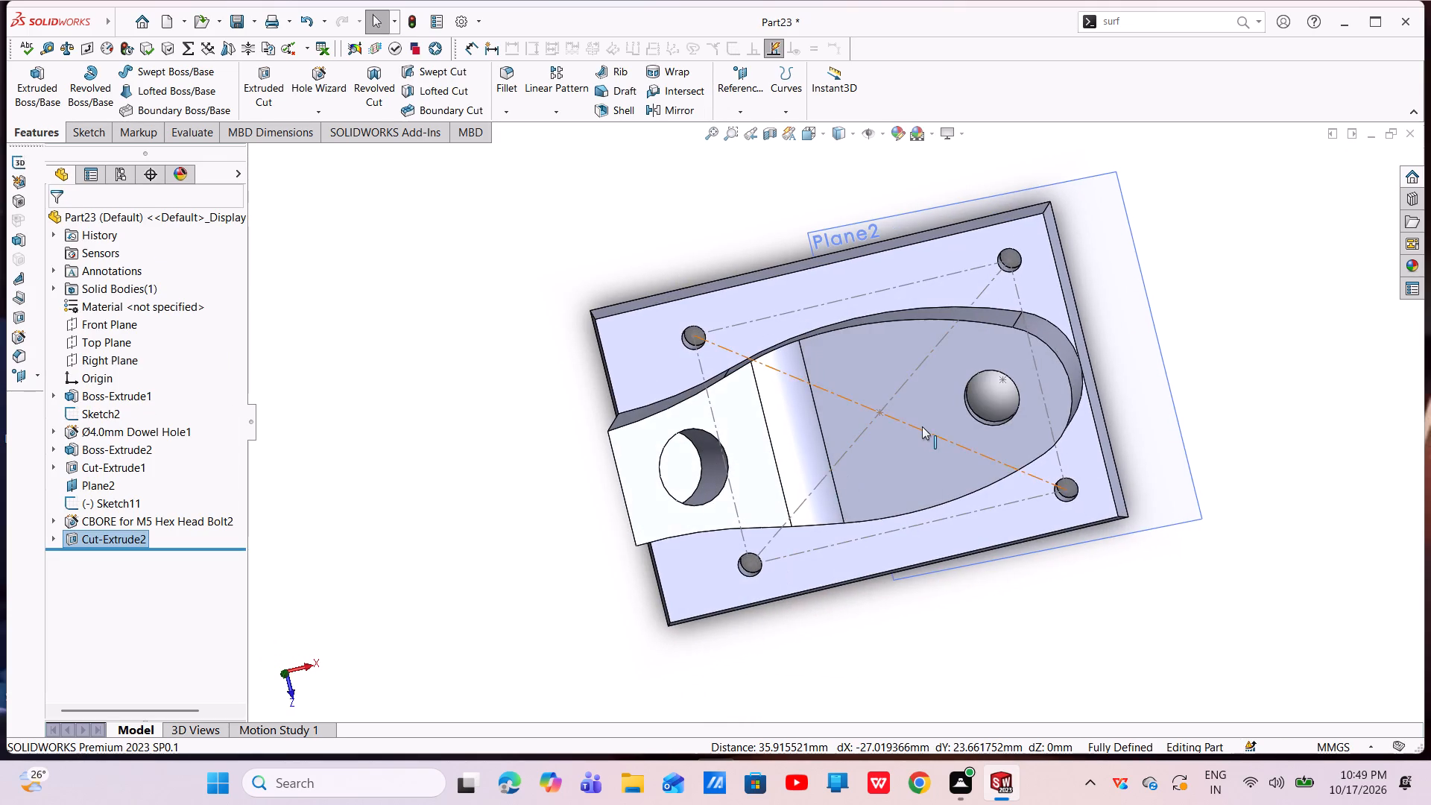
pyautogui.scroll(2, 922, 426)
pyautogui.moveTo(922, 425); pyautogui.dragTo(944, 517, button='middle')
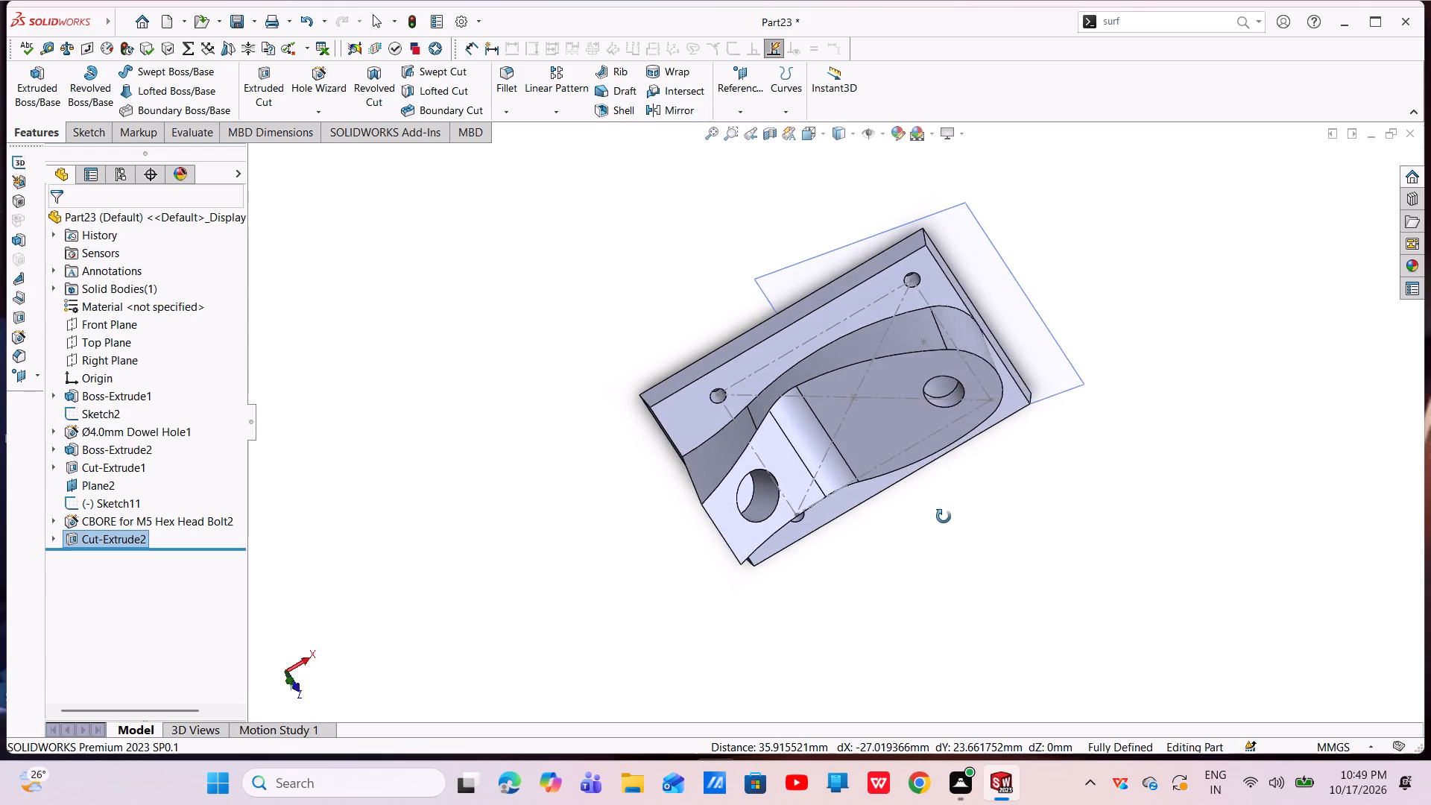
pyautogui.moveTo(944, 517); pyautogui.dragTo(932, 400, button='middle')
pyautogui.scroll(-2, 942, 369)
pyautogui.press('Escape')
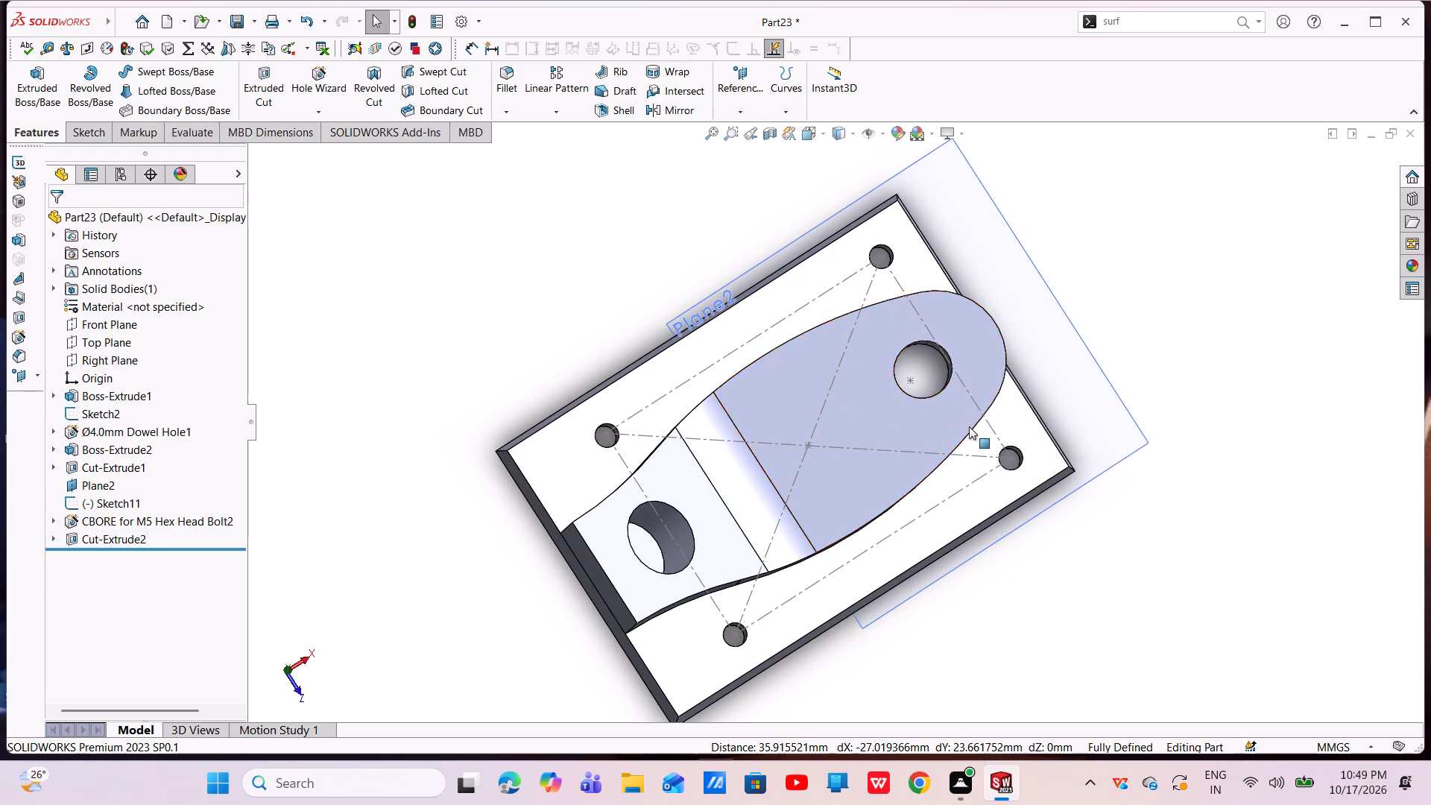
pyautogui.press('Escape')
pyautogui.click(1095, 369)
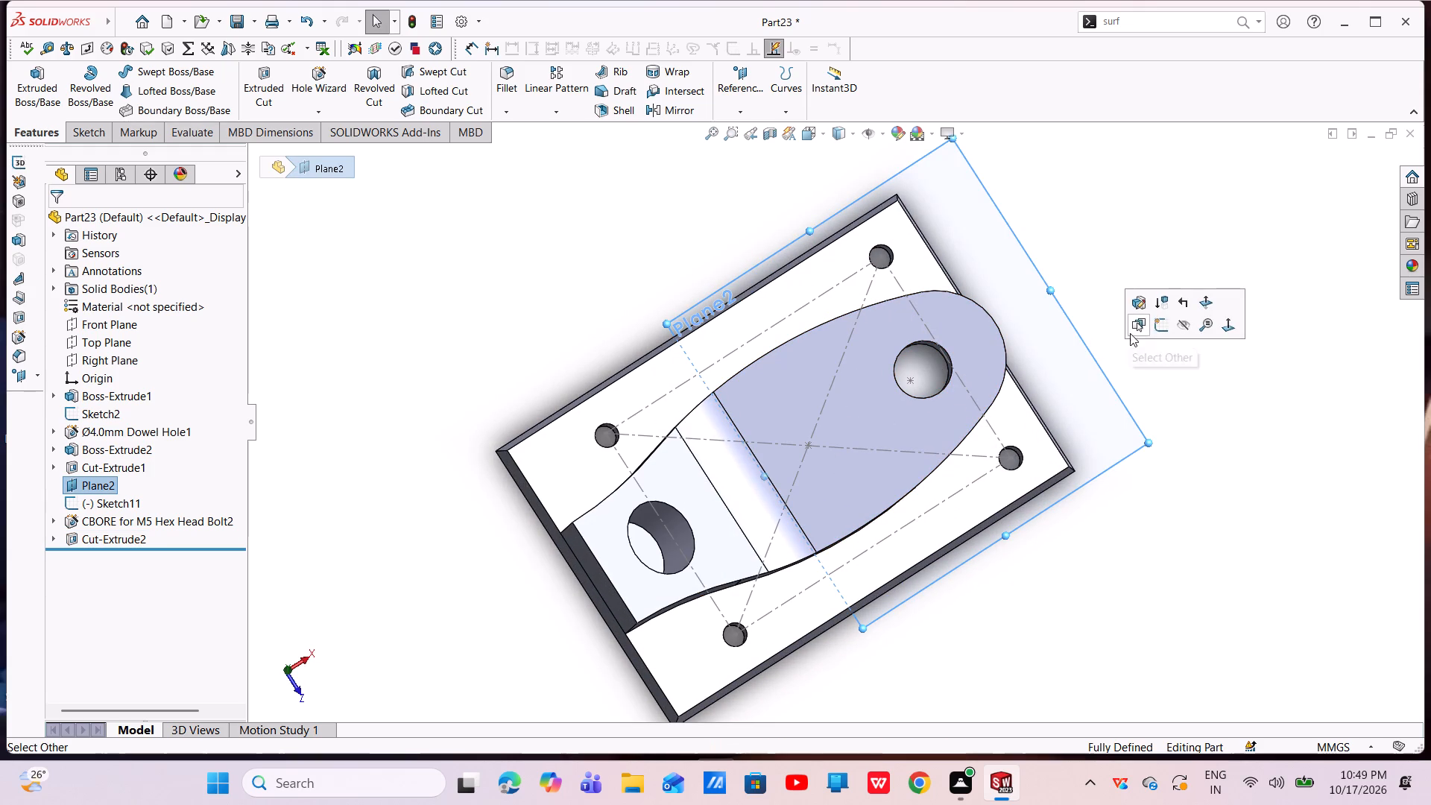
pyautogui.click(1182, 329)
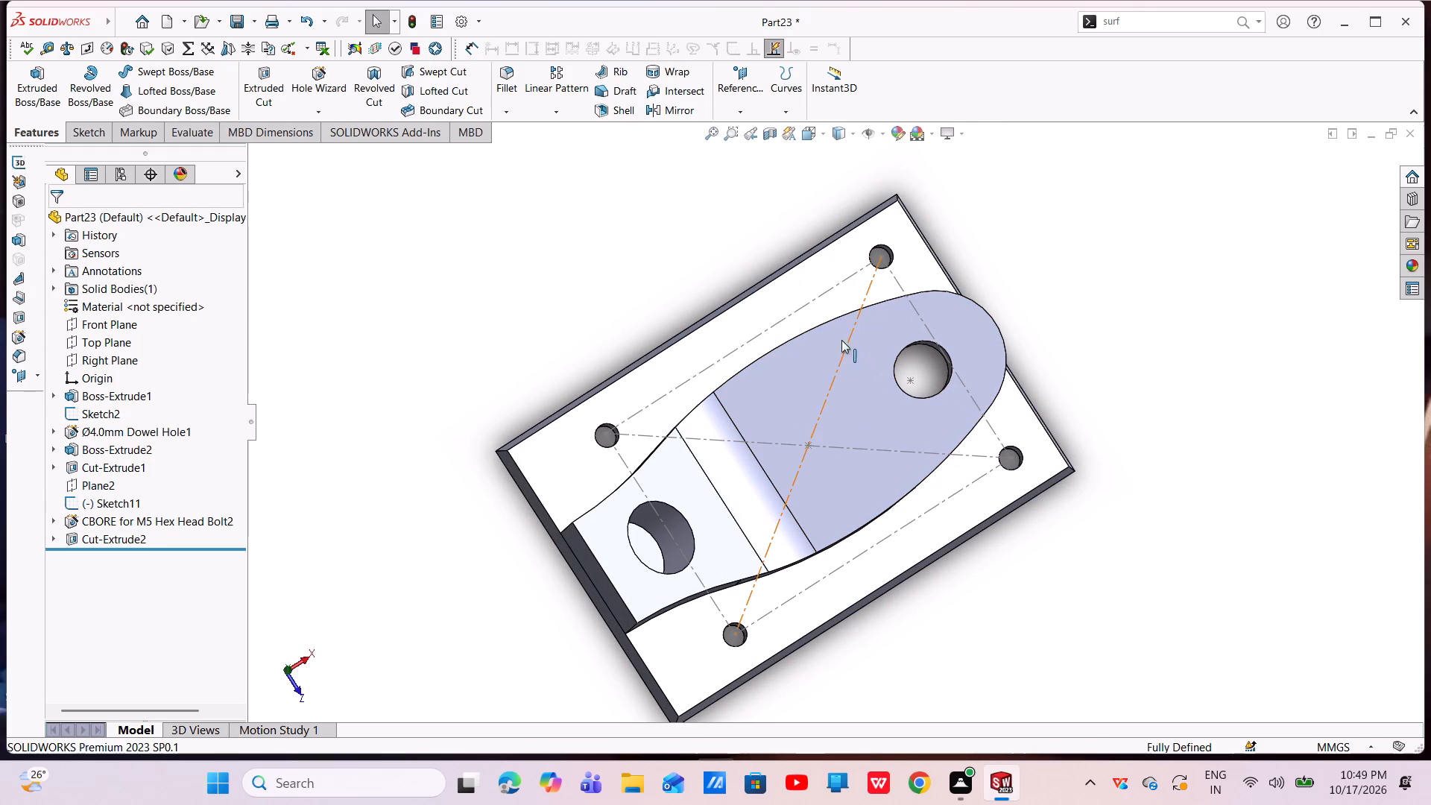
pyautogui.click(788, 320)
pyautogui.rightClick(788, 320)
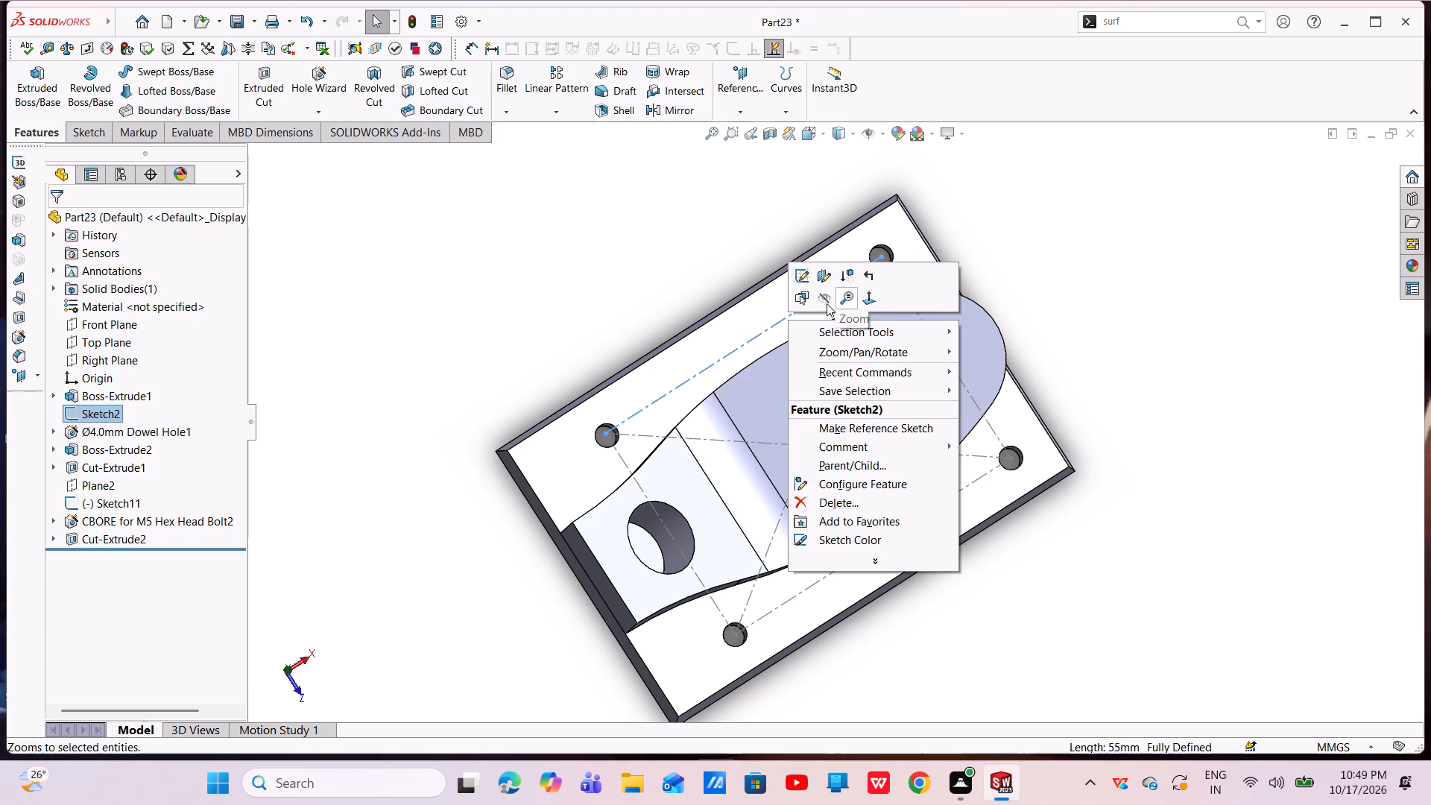
pyautogui.click(827, 303)
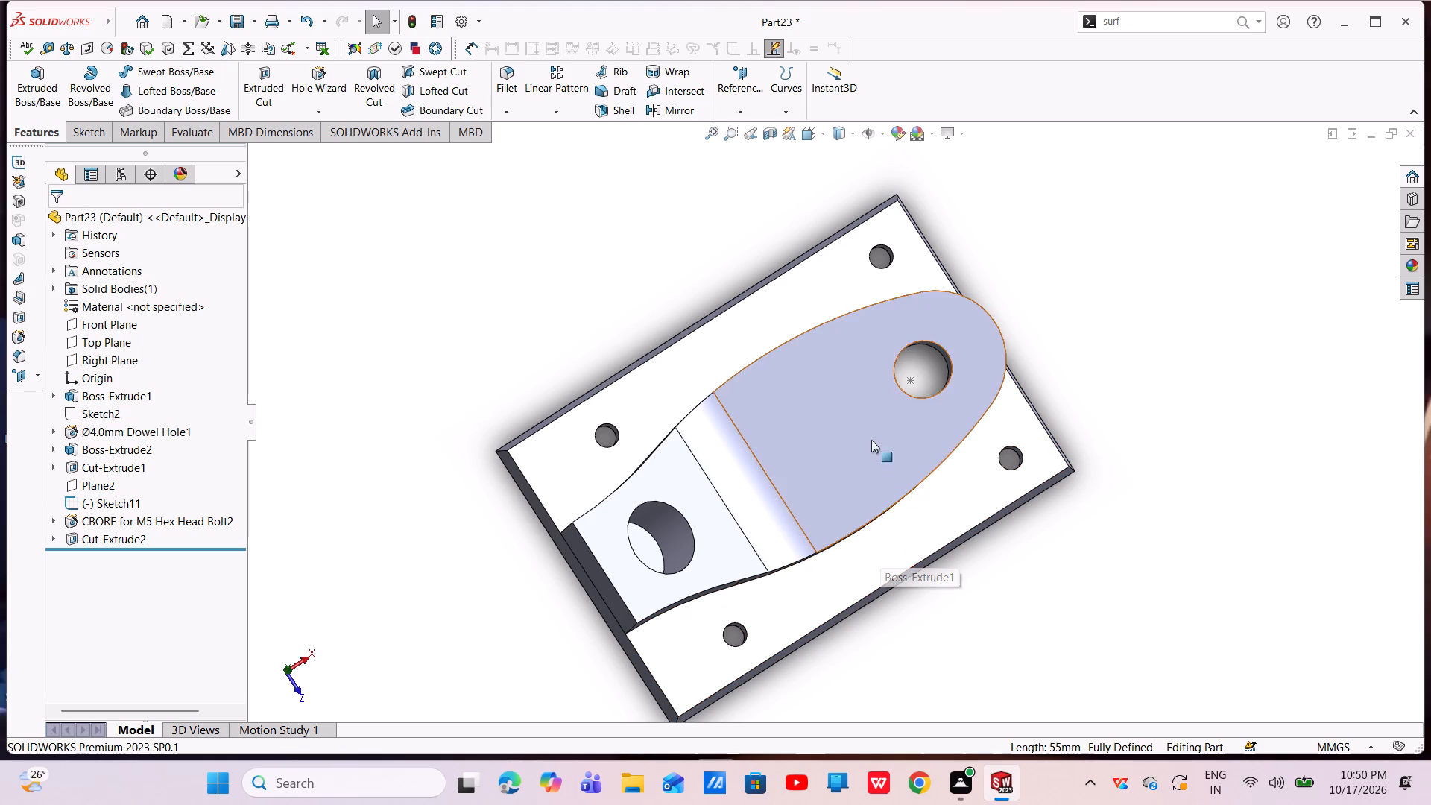
# Start a sketch on the V-cut's flat face with the counterbore hole and draw a circle about 23.5 mm in diameter centred on that hole.
pyautogui.click(853, 422)
pyautogui.click(923, 380)
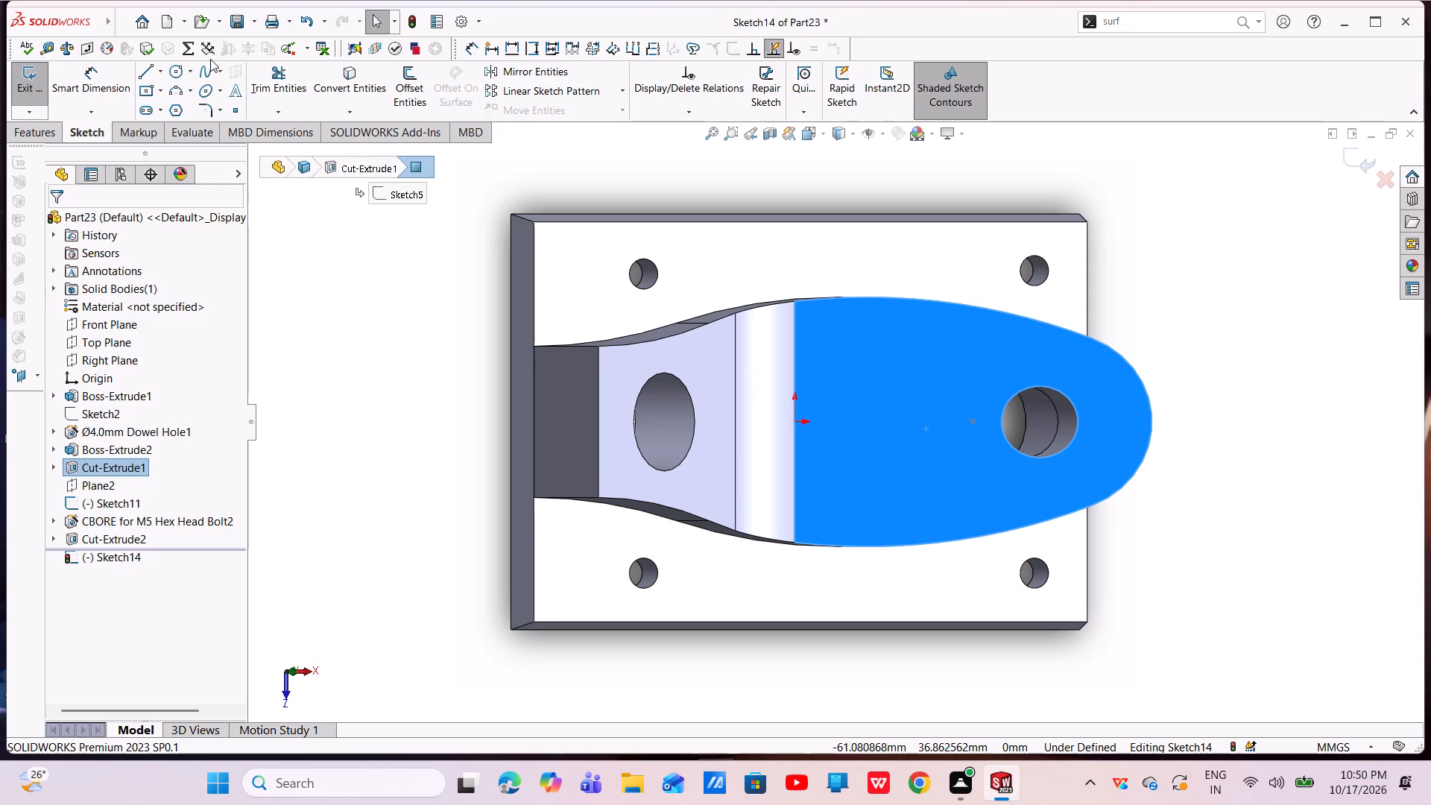
pyautogui.click(175, 74)
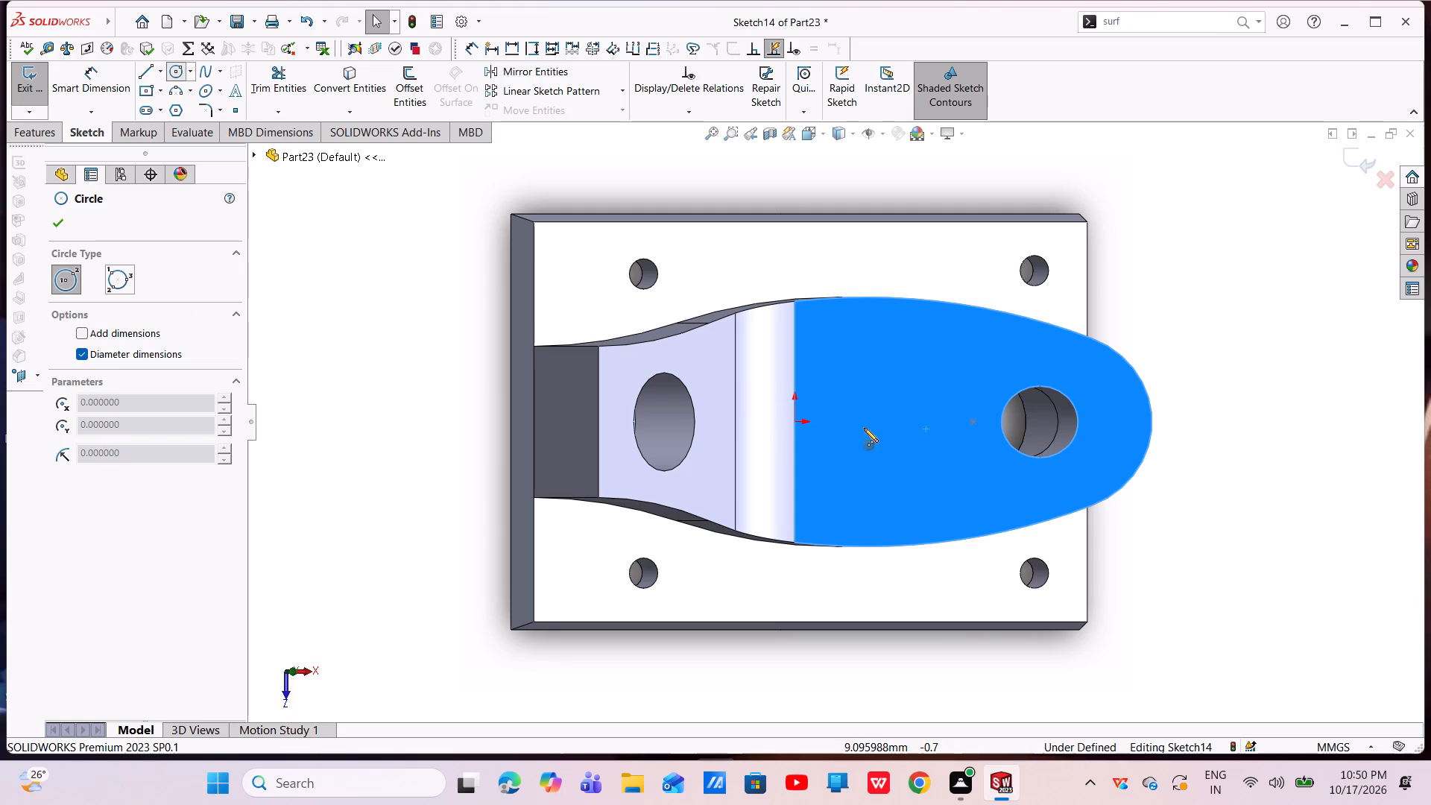
pyautogui.click(1040, 423)
pyautogui.click(1122, 455)
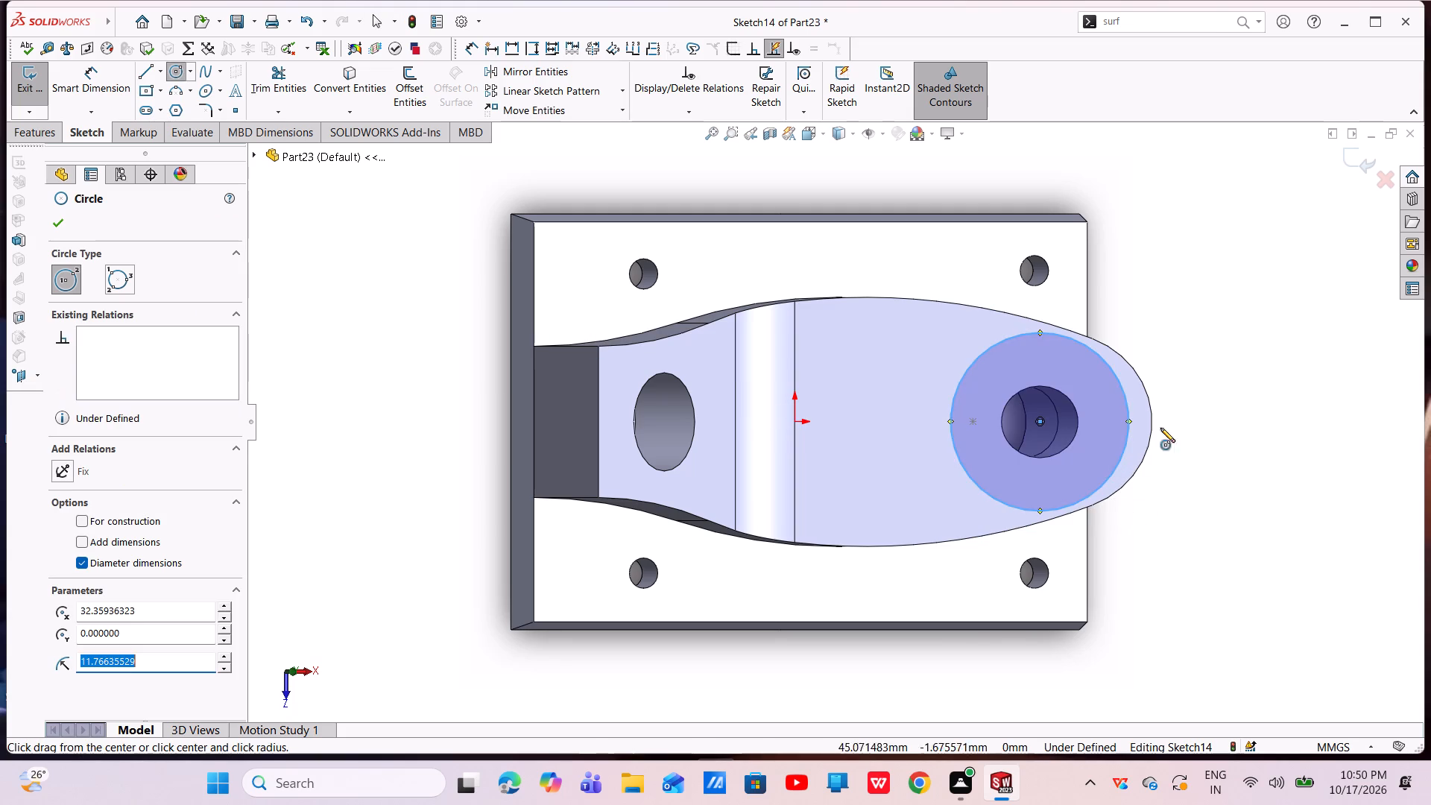
pyautogui.rightClick(1199, 403)
pyautogui.click(1219, 411)
# Dimension the circle's diameter at 20 mm.
pyautogui.click(124, 83)
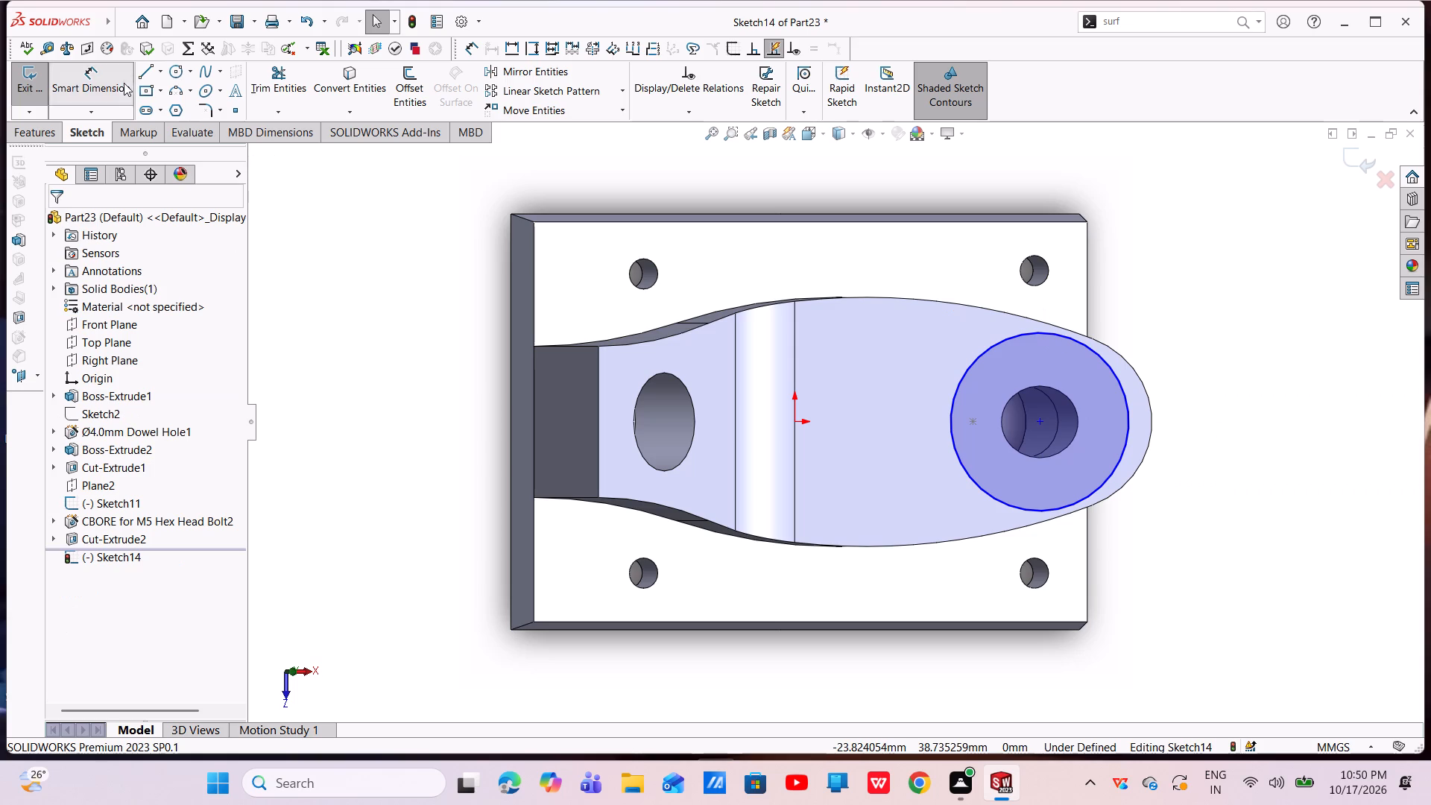
pyautogui.click(1116, 469)
pyautogui.click(1313, 420)
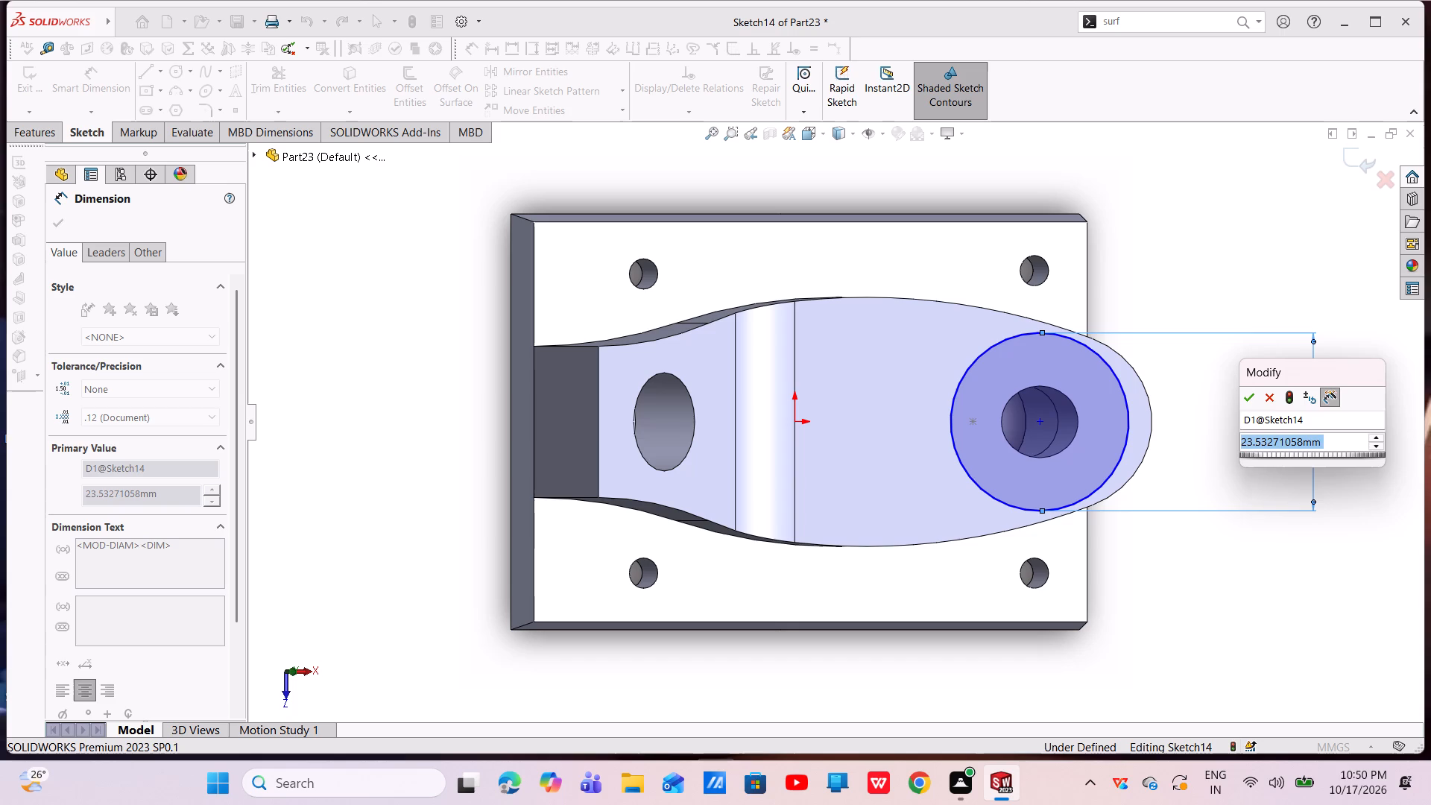
pyautogui.press('BackSpace')
pyautogui.write('20')
pyautogui.press('Return')
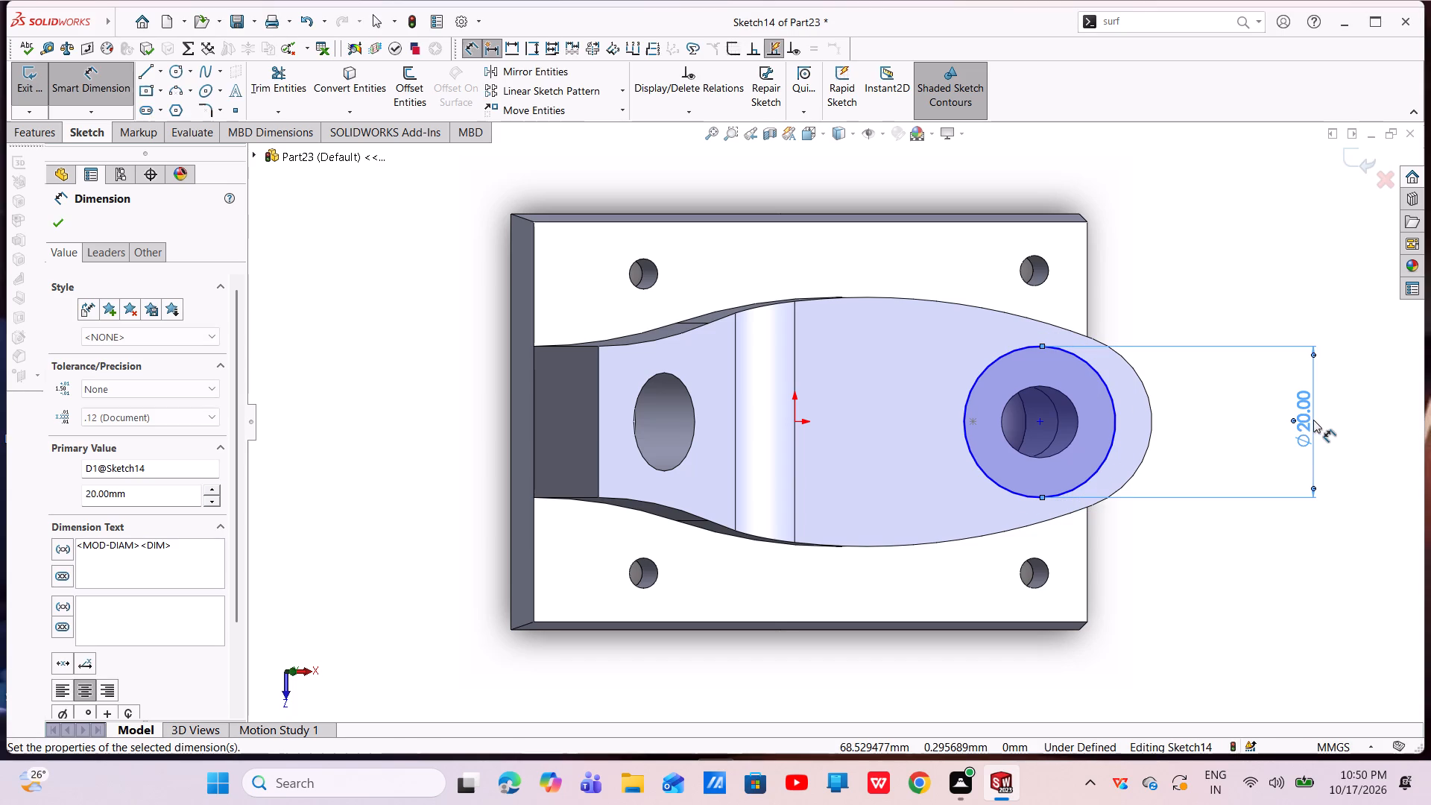
pyautogui.click(52, 228)
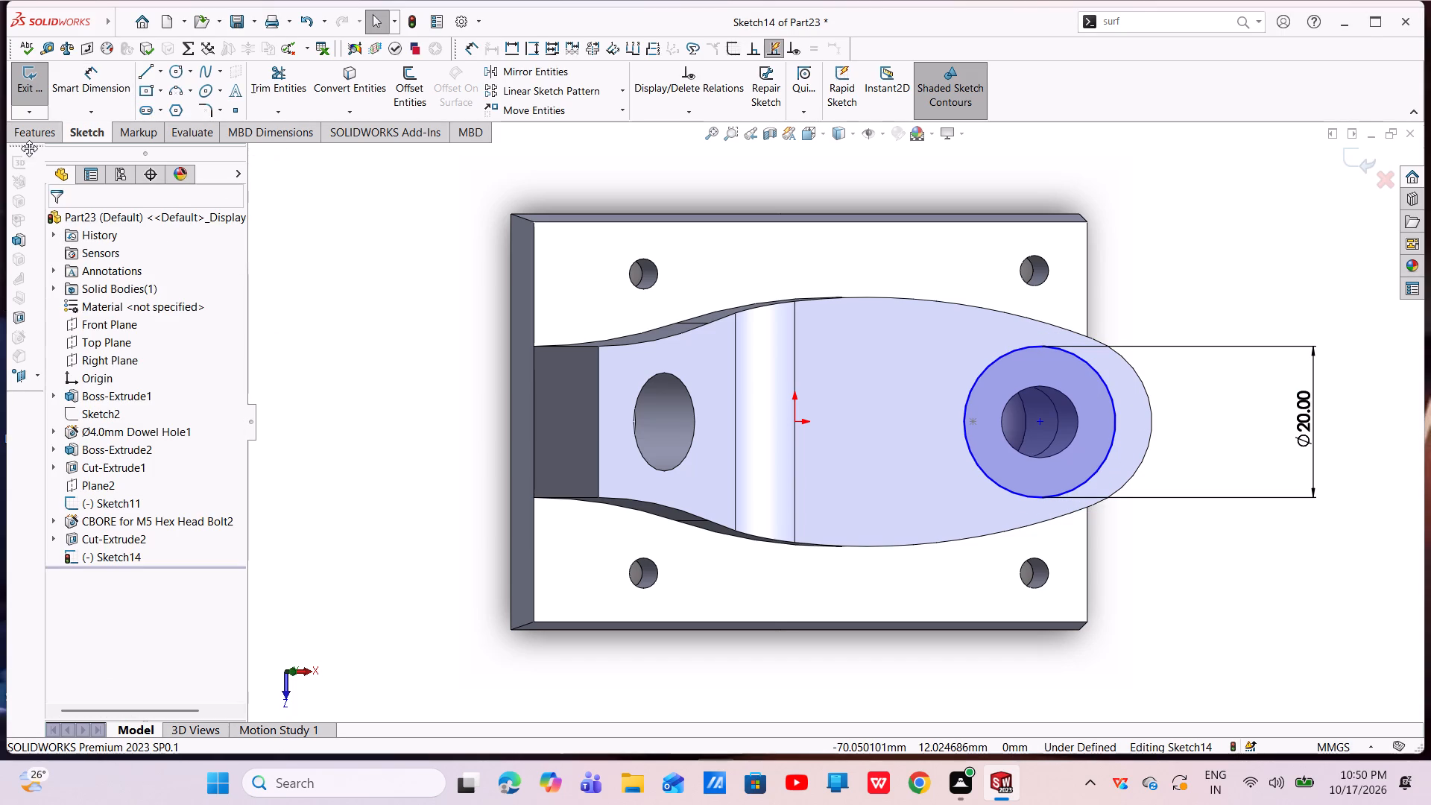
# Cut-extrude the 20 mm circle as a Blind cut 1.5 mm deep around the counterbore hole.
pyautogui.click(28, 147)
pyautogui.click(42, 135)
pyautogui.click(273, 81)
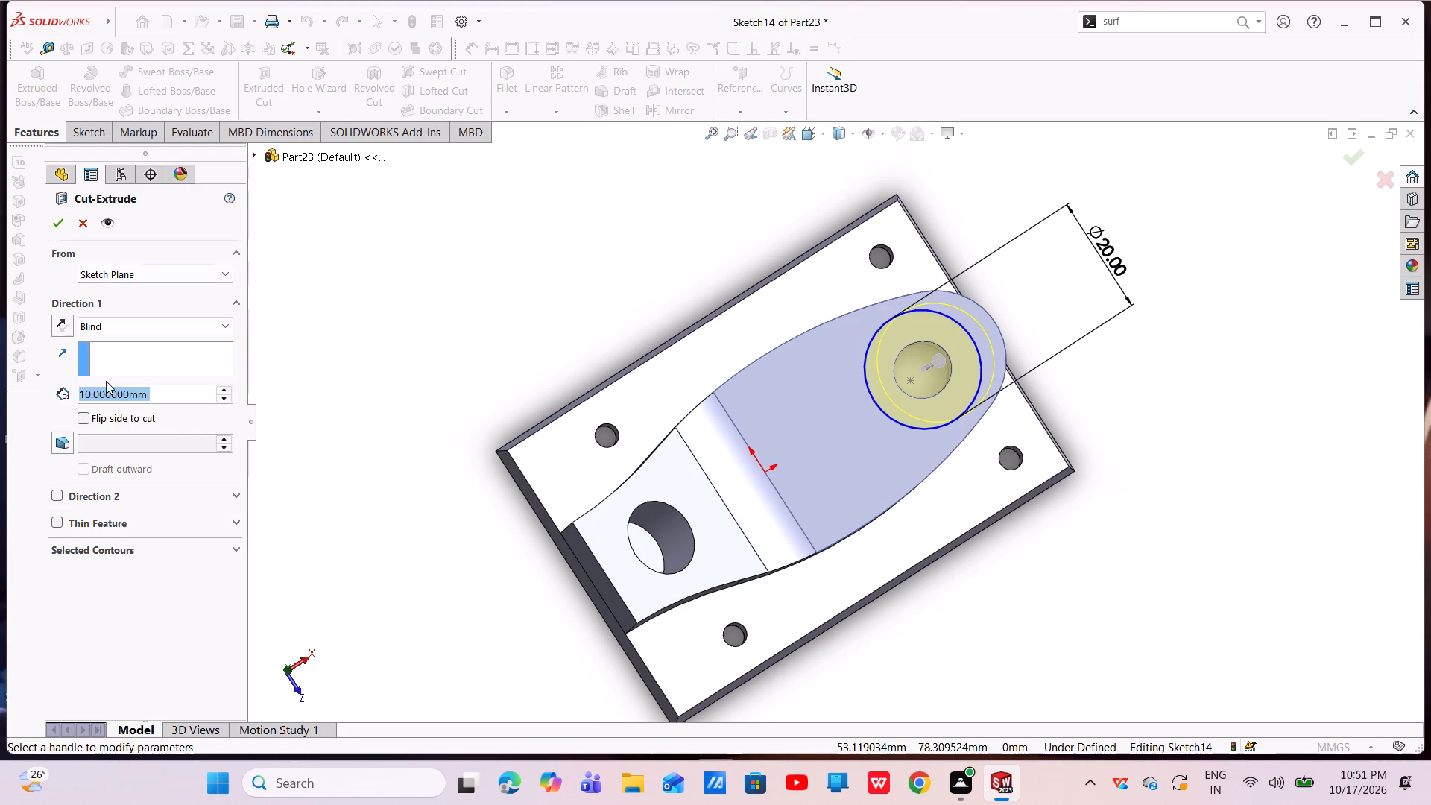
pyautogui.press('BackSpace')
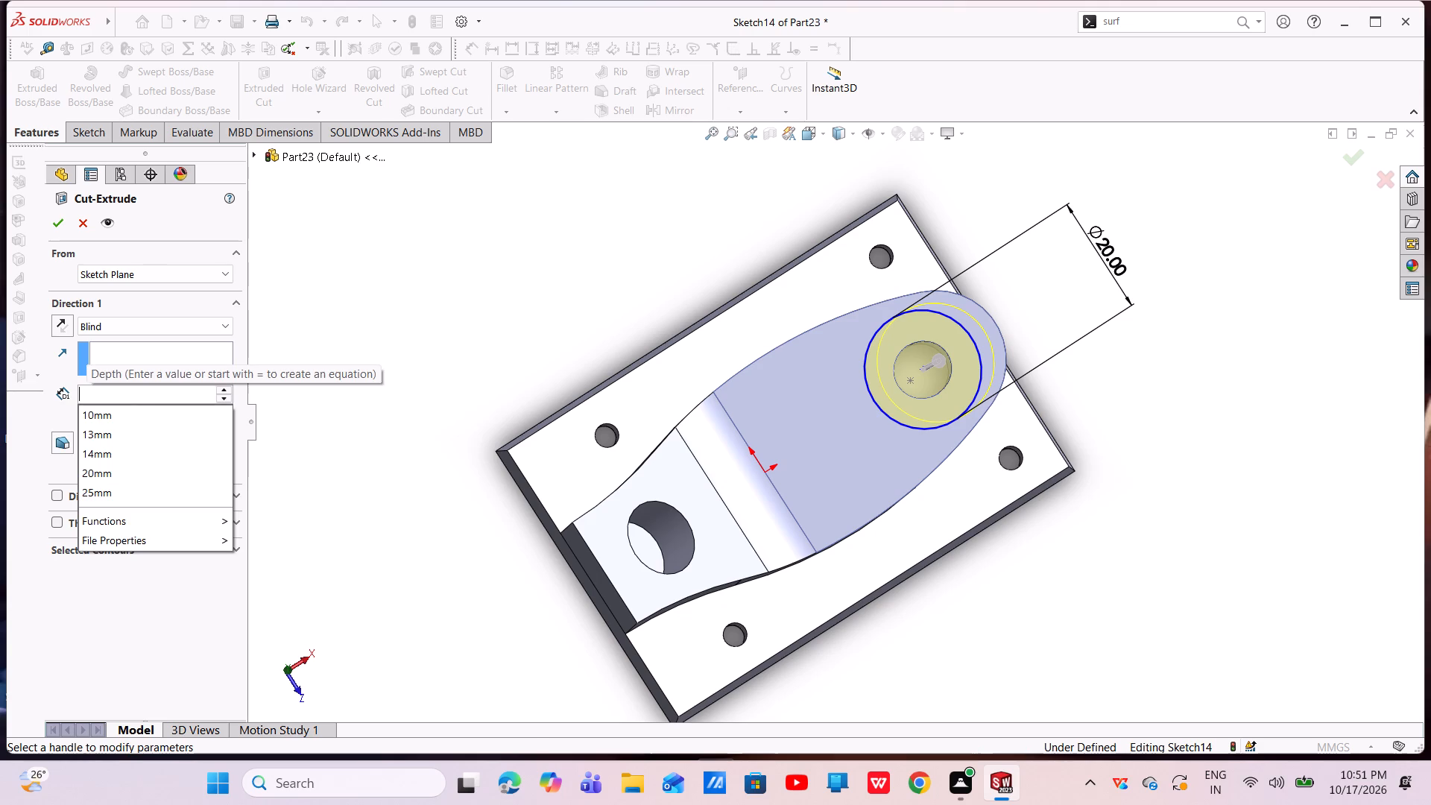
pyautogui.write('1.5')
pyautogui.press('Return')
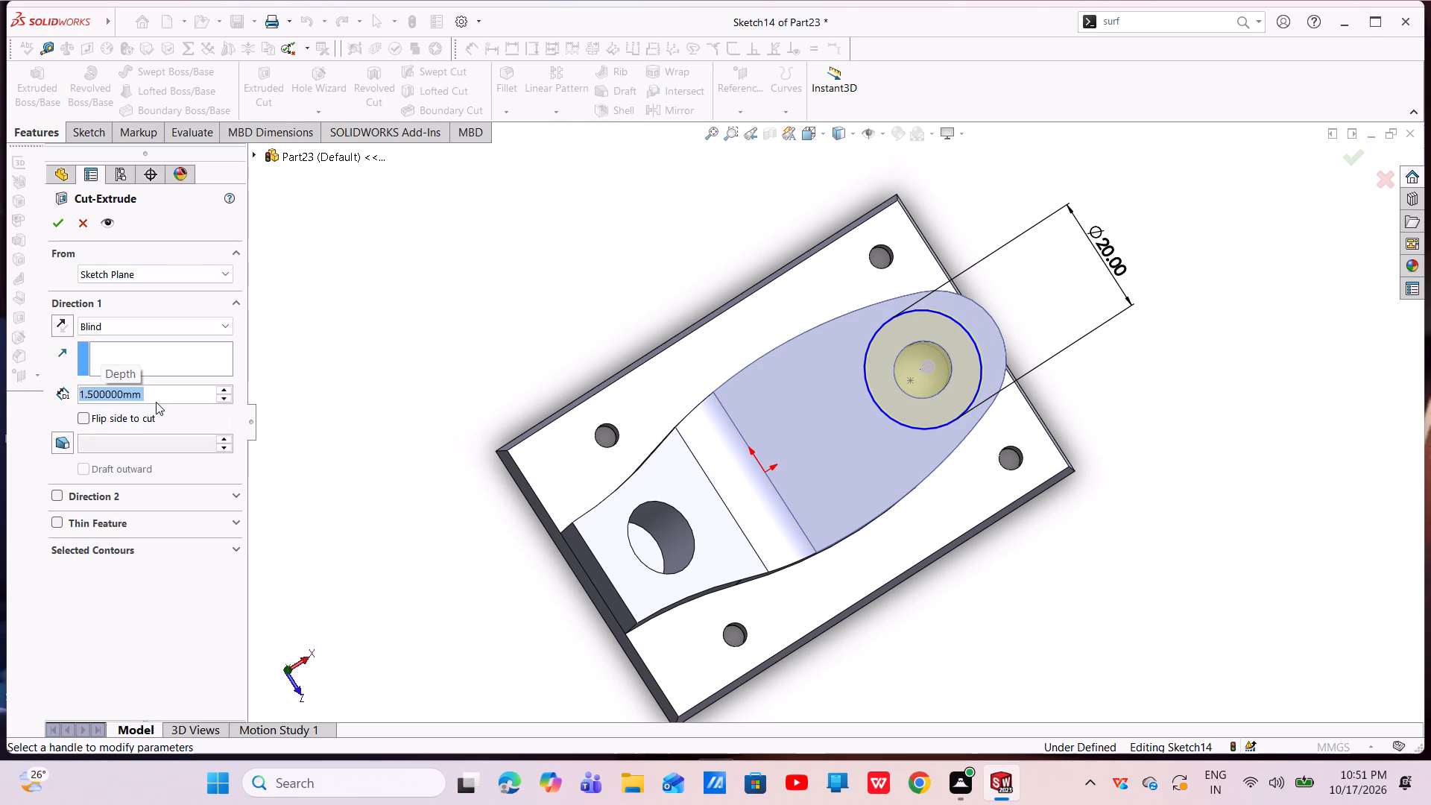
pyautogui.click(63, 215)
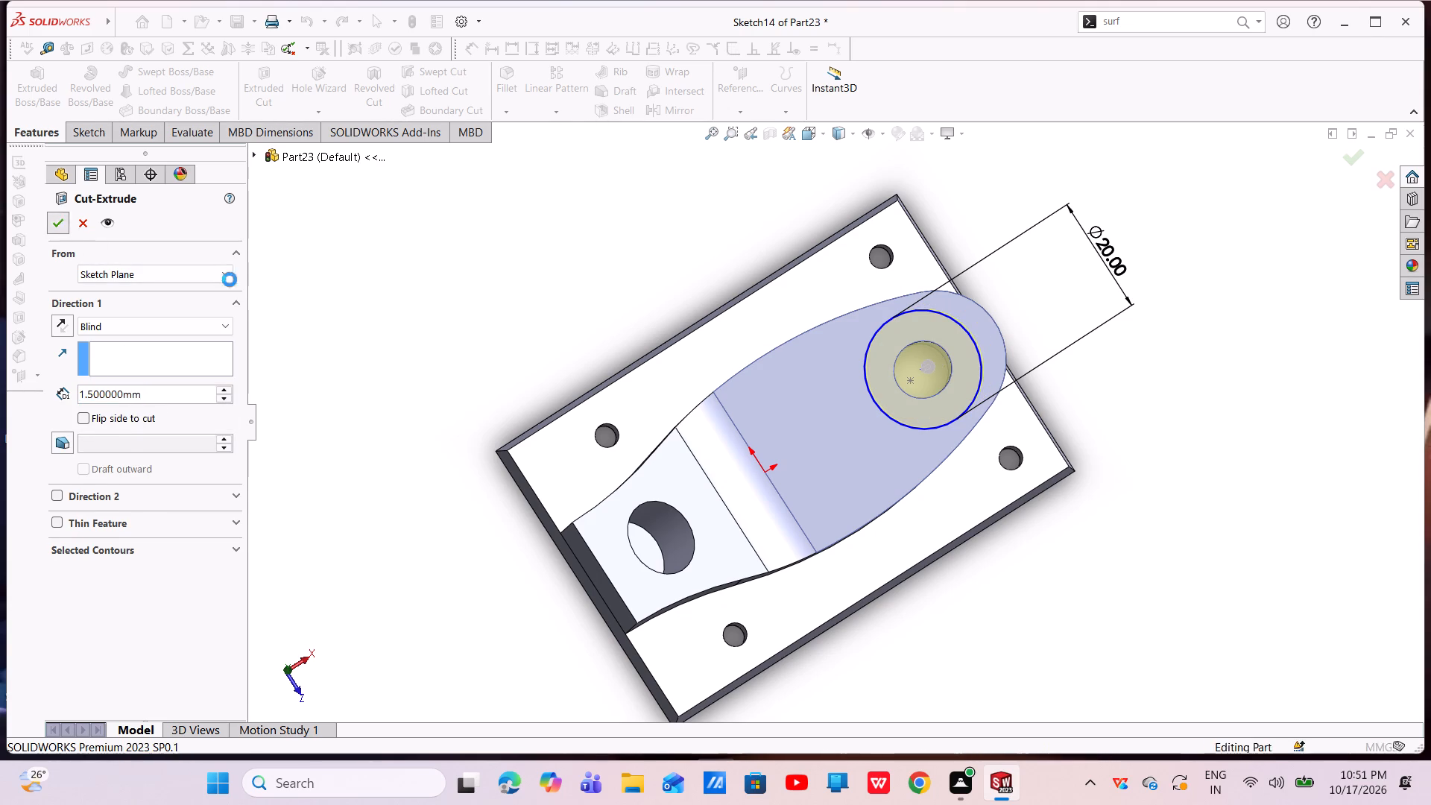
pyautogui.moveTo(910, 405); pyautogui.dragTo(824, 302, button='middle')
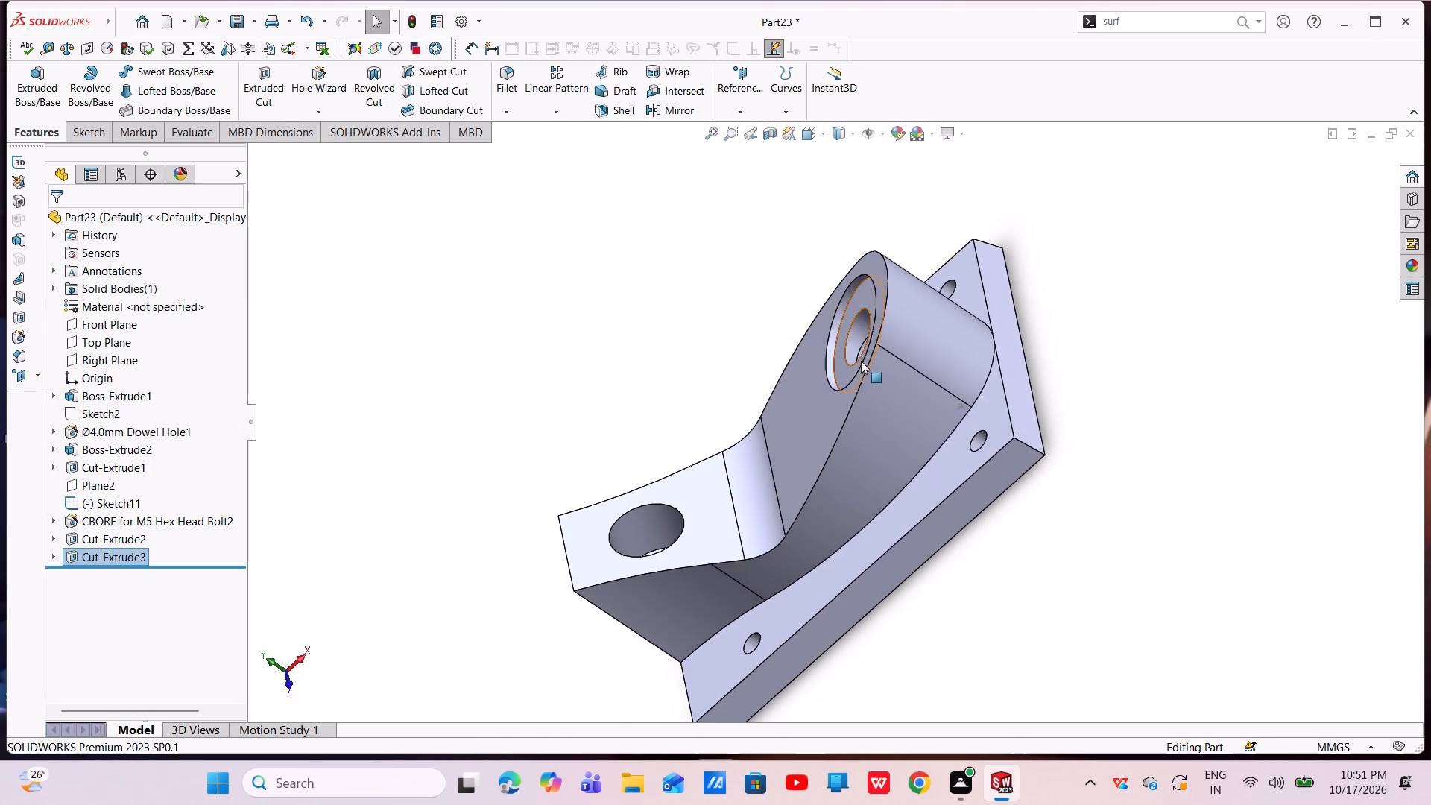
pyautogui.scroll(-5, 858, 332)
pyautogui.scroll(1, 858, 331)
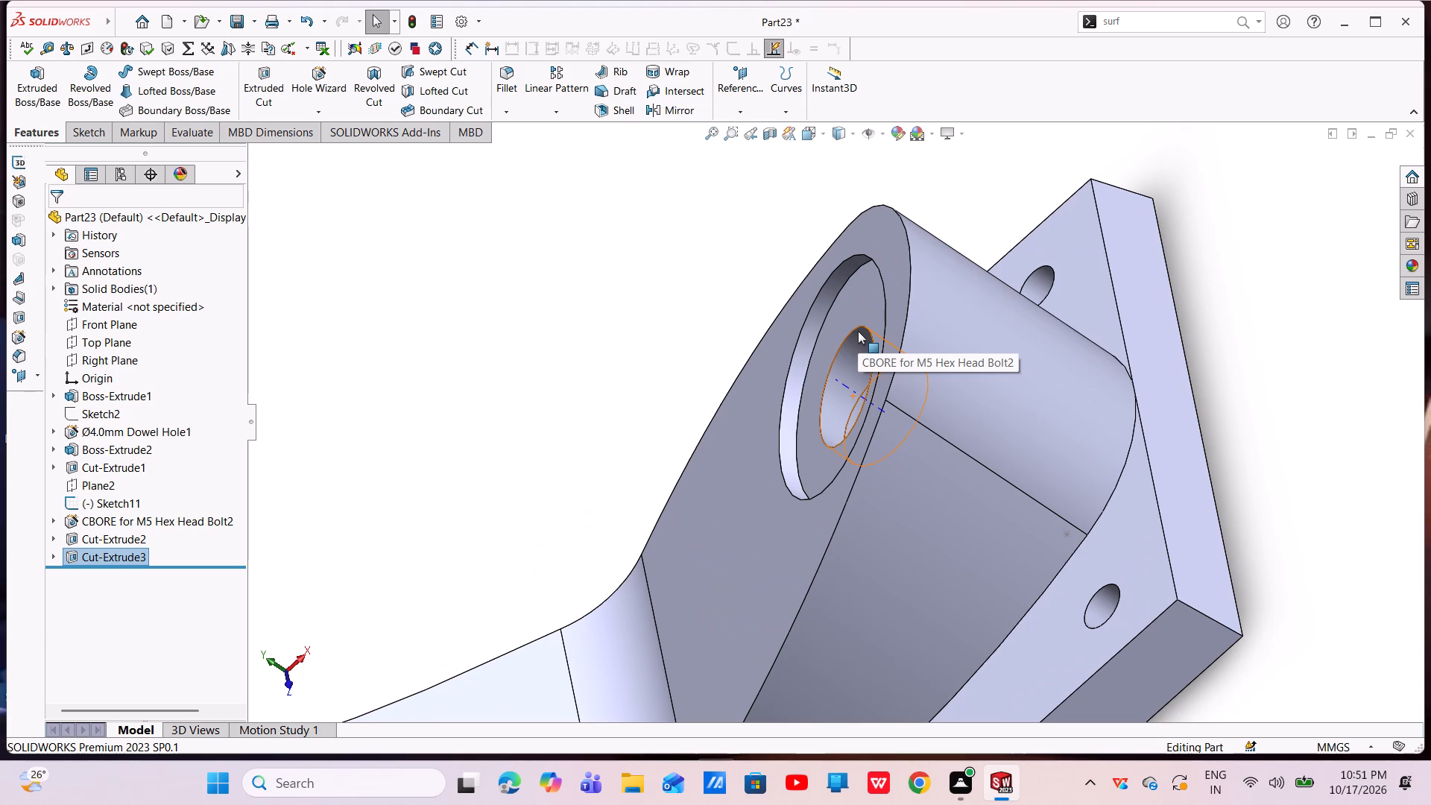
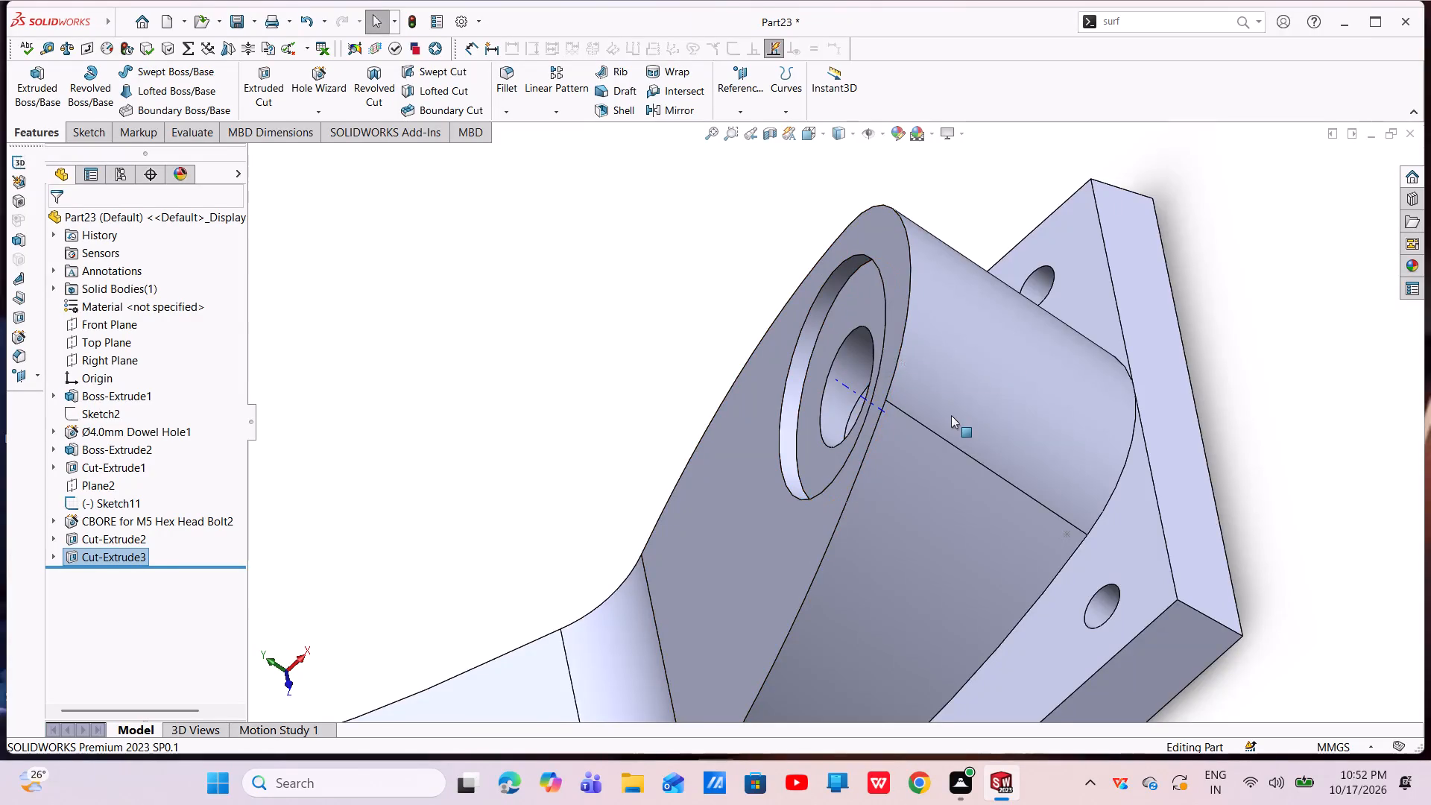
# Fillet the base plate's four vertical corner edges with a symmetric 5 mm radius.
pyautogui.scroll(5, 951, 415)
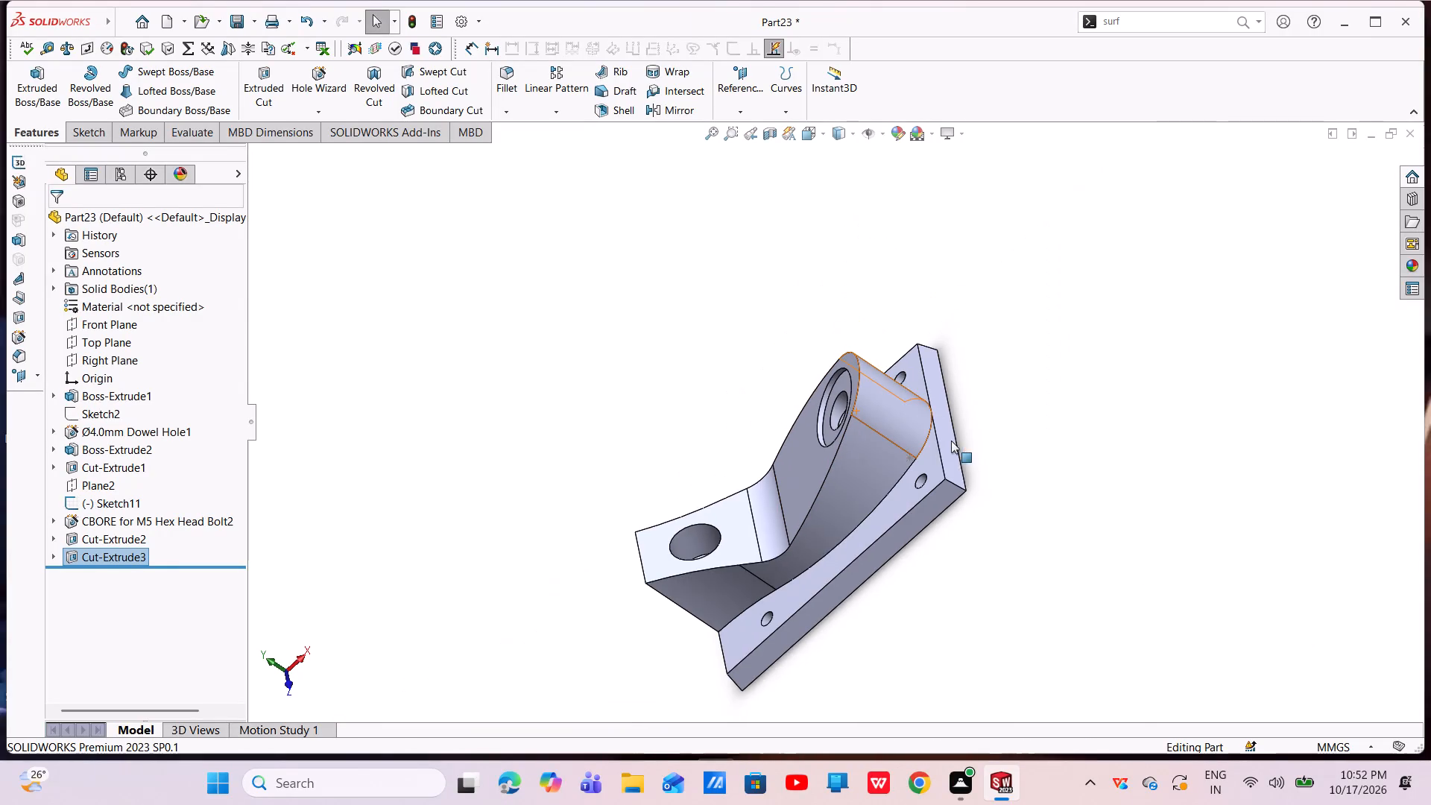
pyautogui.moveTo(927, 462); pyautogui.dragTo(991, 357, button='middle')
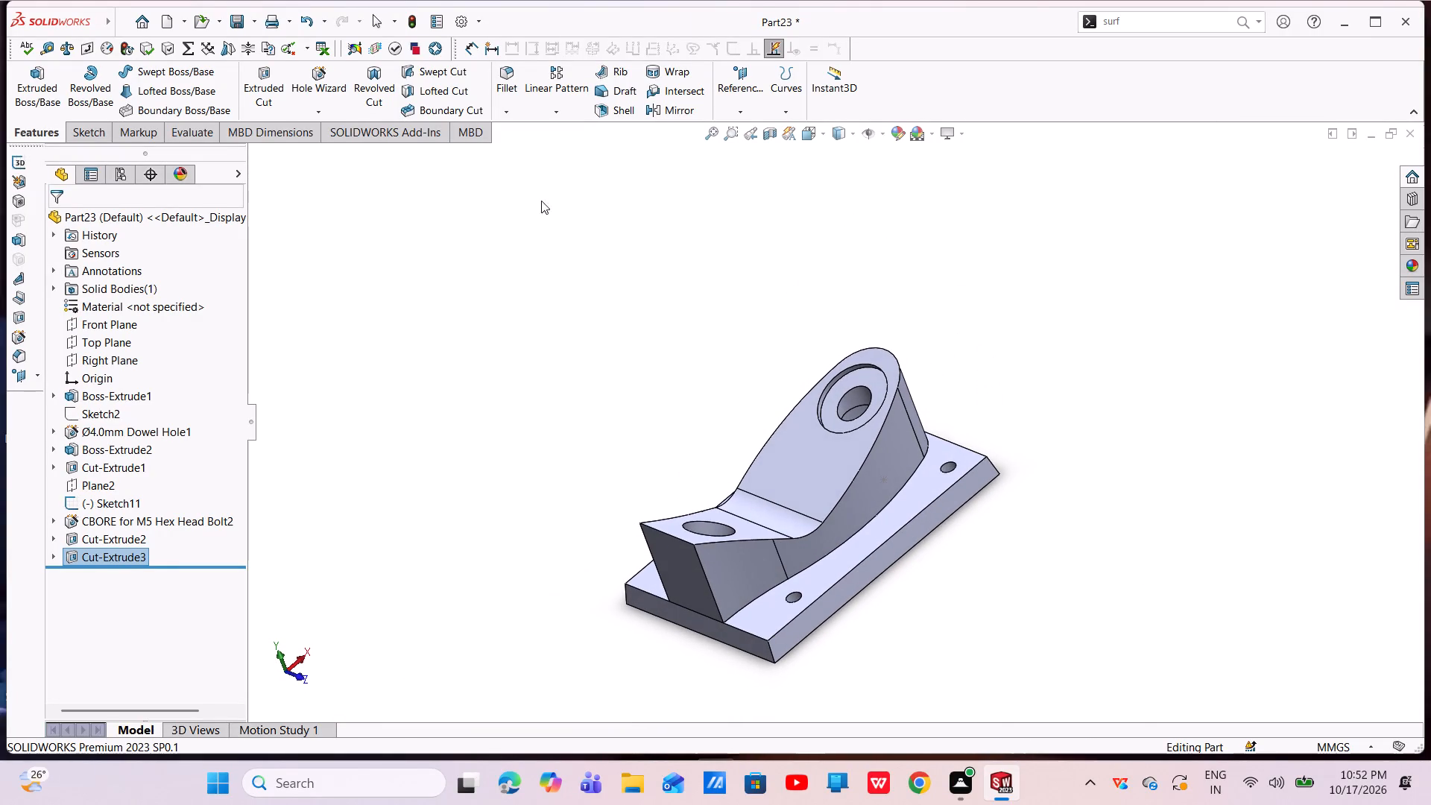
pyautogui.click(507, 74)
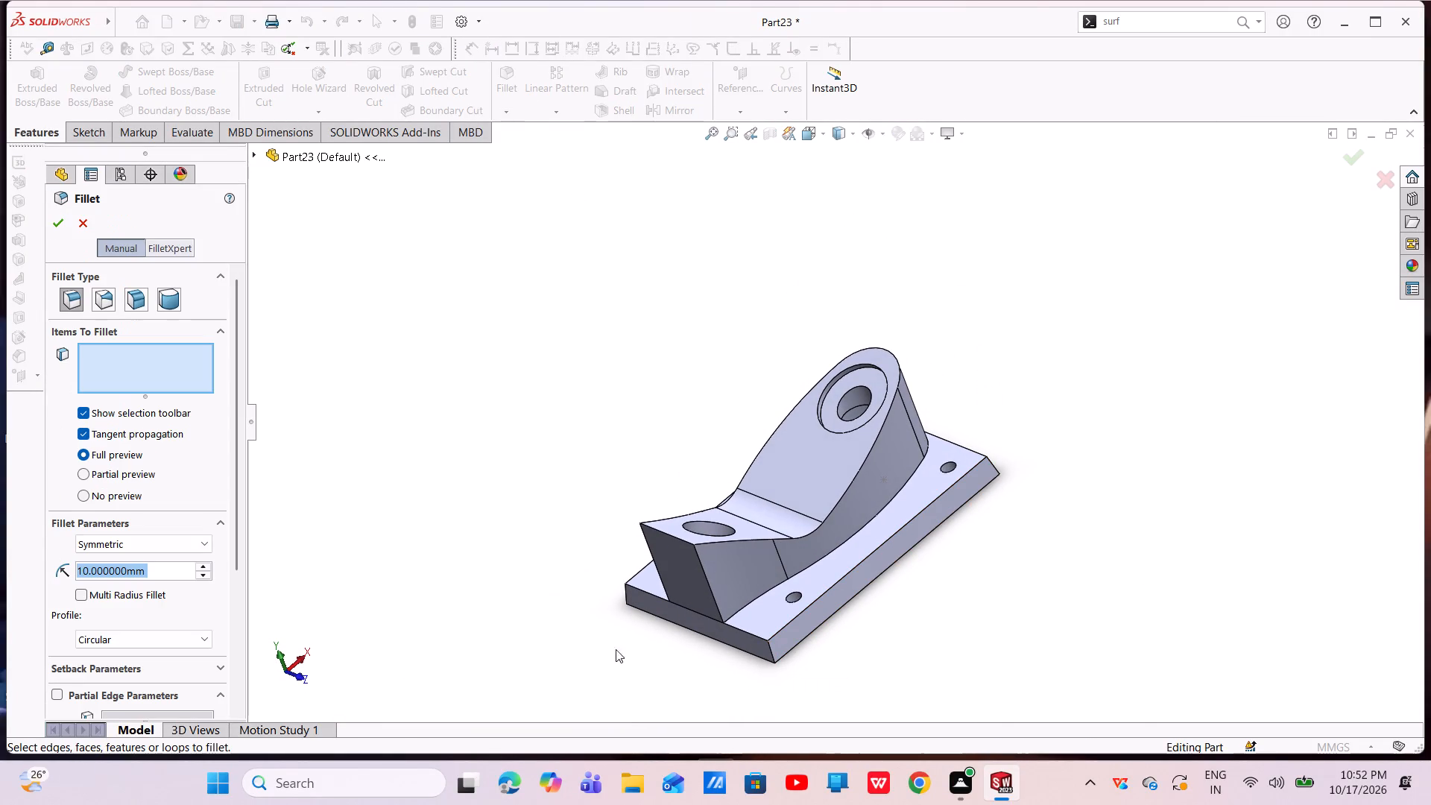
pyautogui.press('BackSpace')
pyautogui.press('5')
pyautogui.press('Return')
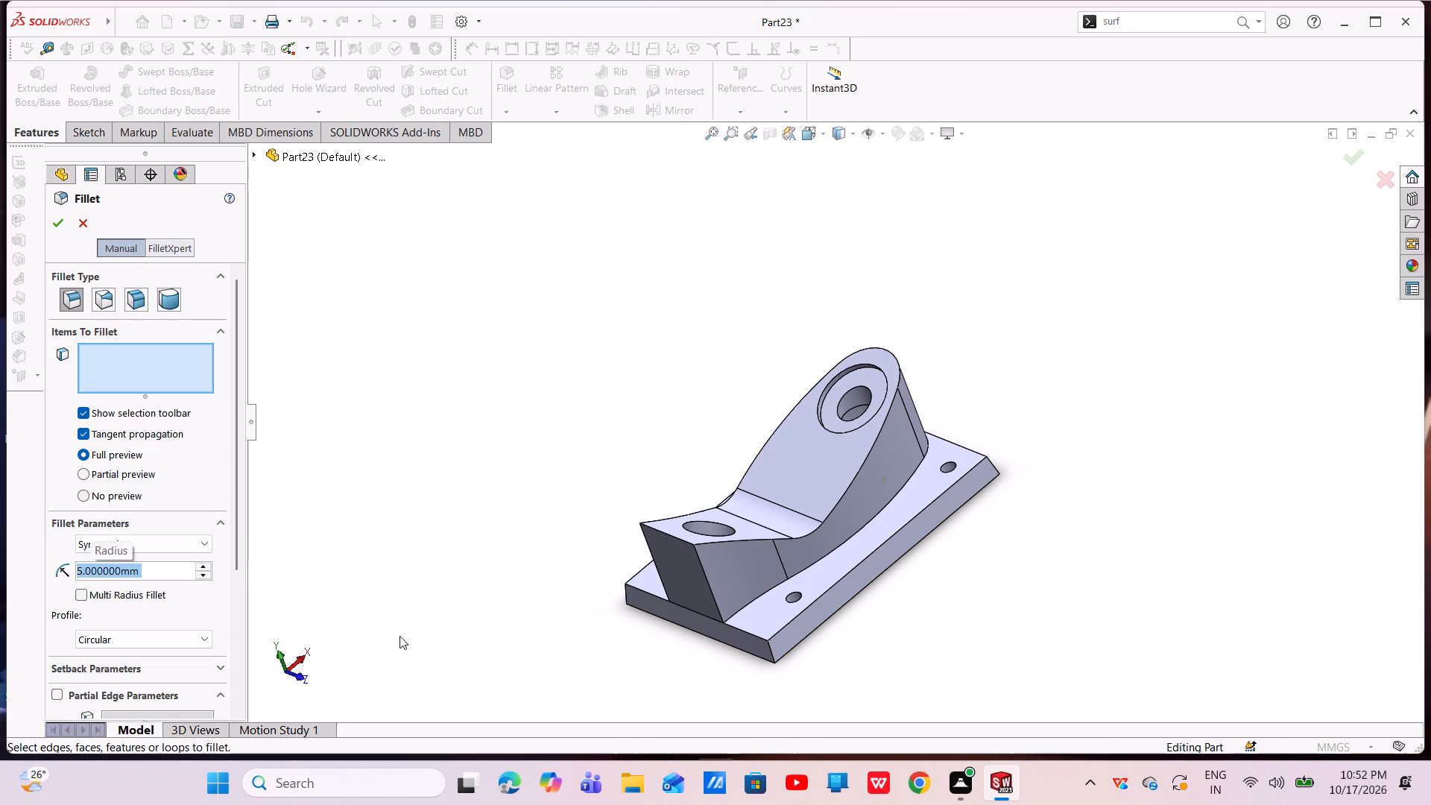
pyautogui.click(771, 649)
pyautogui.moveTo(999, 514); pyautogui.dragTo(980, 543, button='middle')
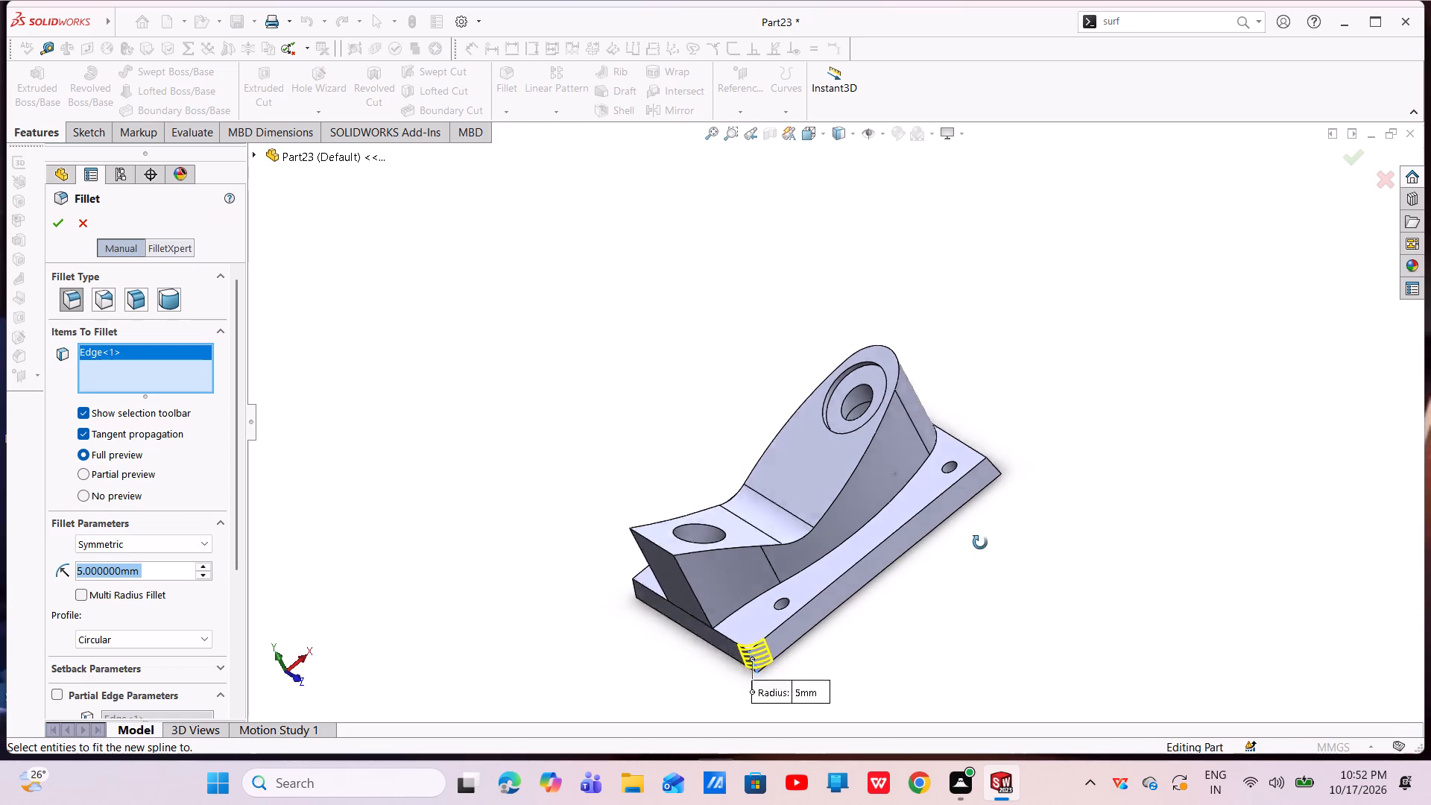
pyautogui.moveTo(980, 543); pyautogui.dragTo(923, 664, button='middle')
pyautogui.scroll(-4, 944, 530)
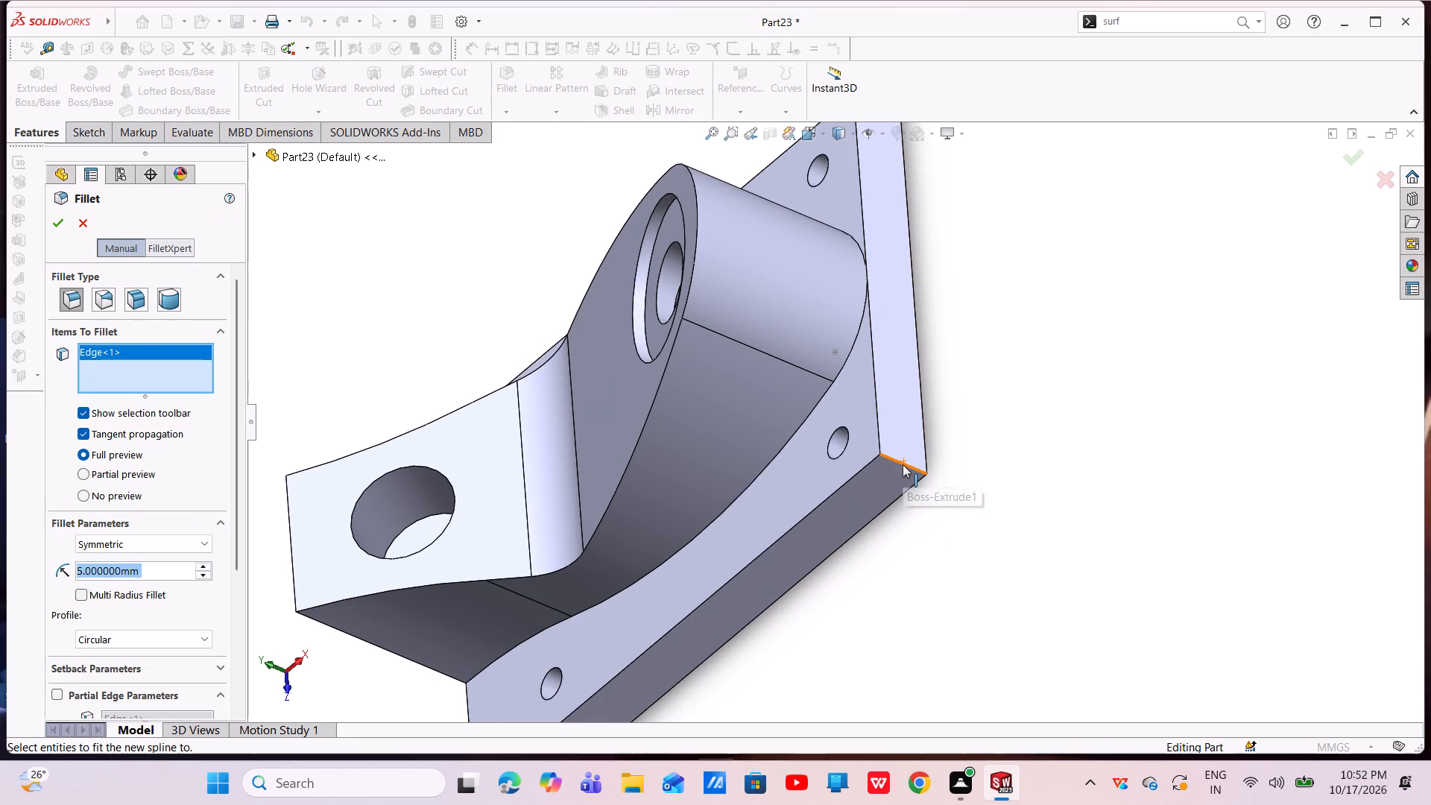
pyautogui.click(903, 464)
pyautogui.scroll(3, 905, 432)
pyautogui.moveTo(906, 357); pyautogui.dragTo(915, 665, button='middle')
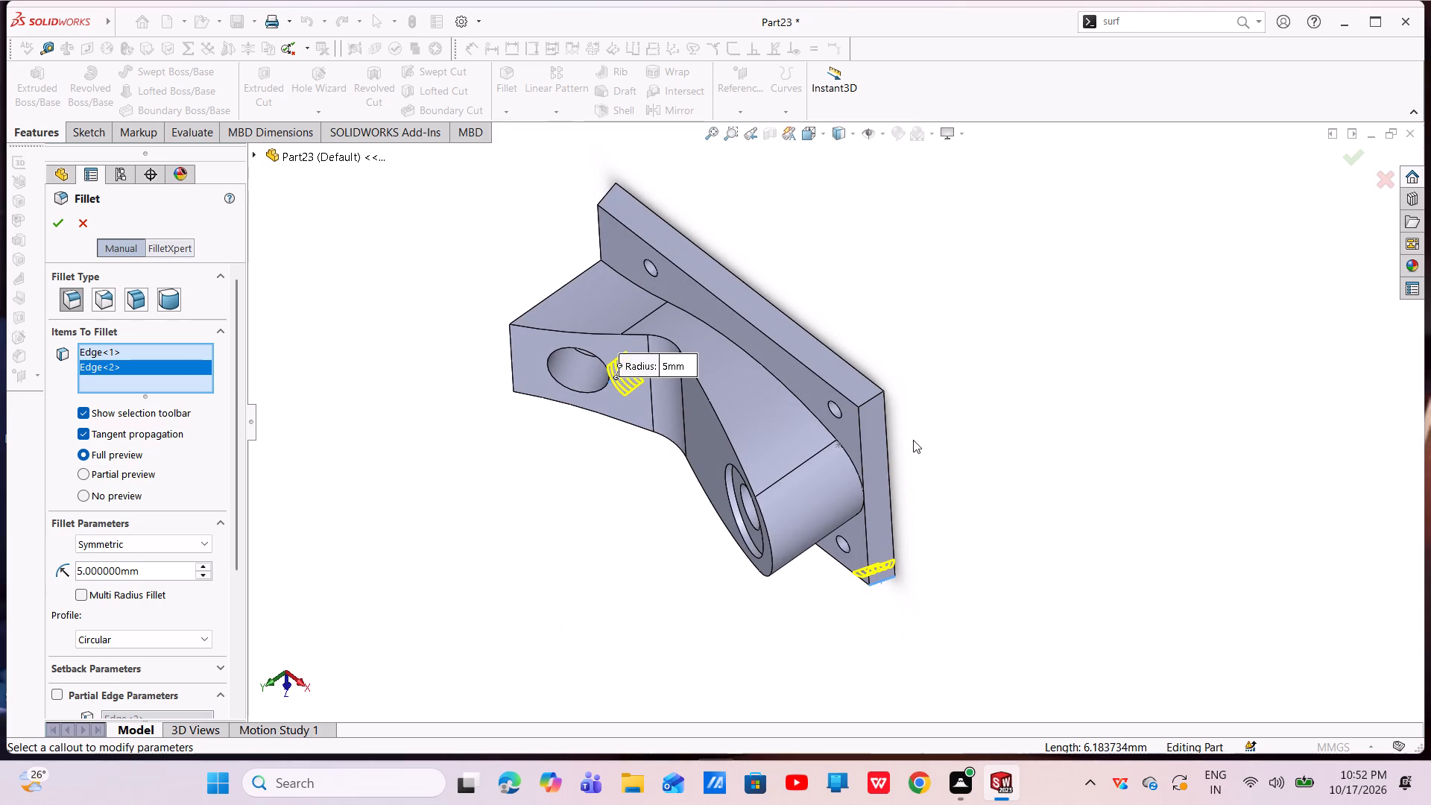
pyautogui.click(870, 398)
pyautogui.scroll(3, 862, 382)
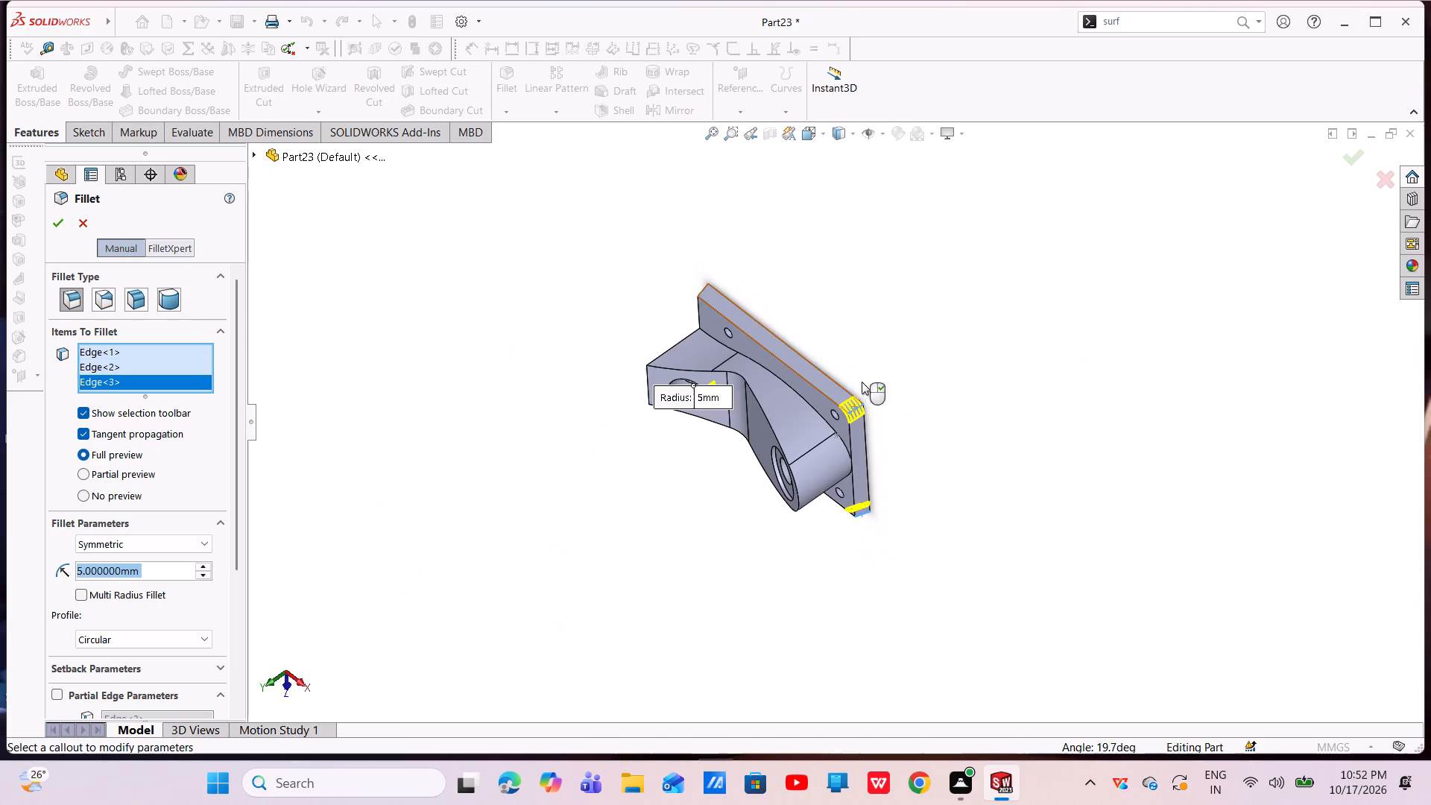
pyautogui.moveTo(698, 306); pyautogui.dragTo(774, 452, button='middle')
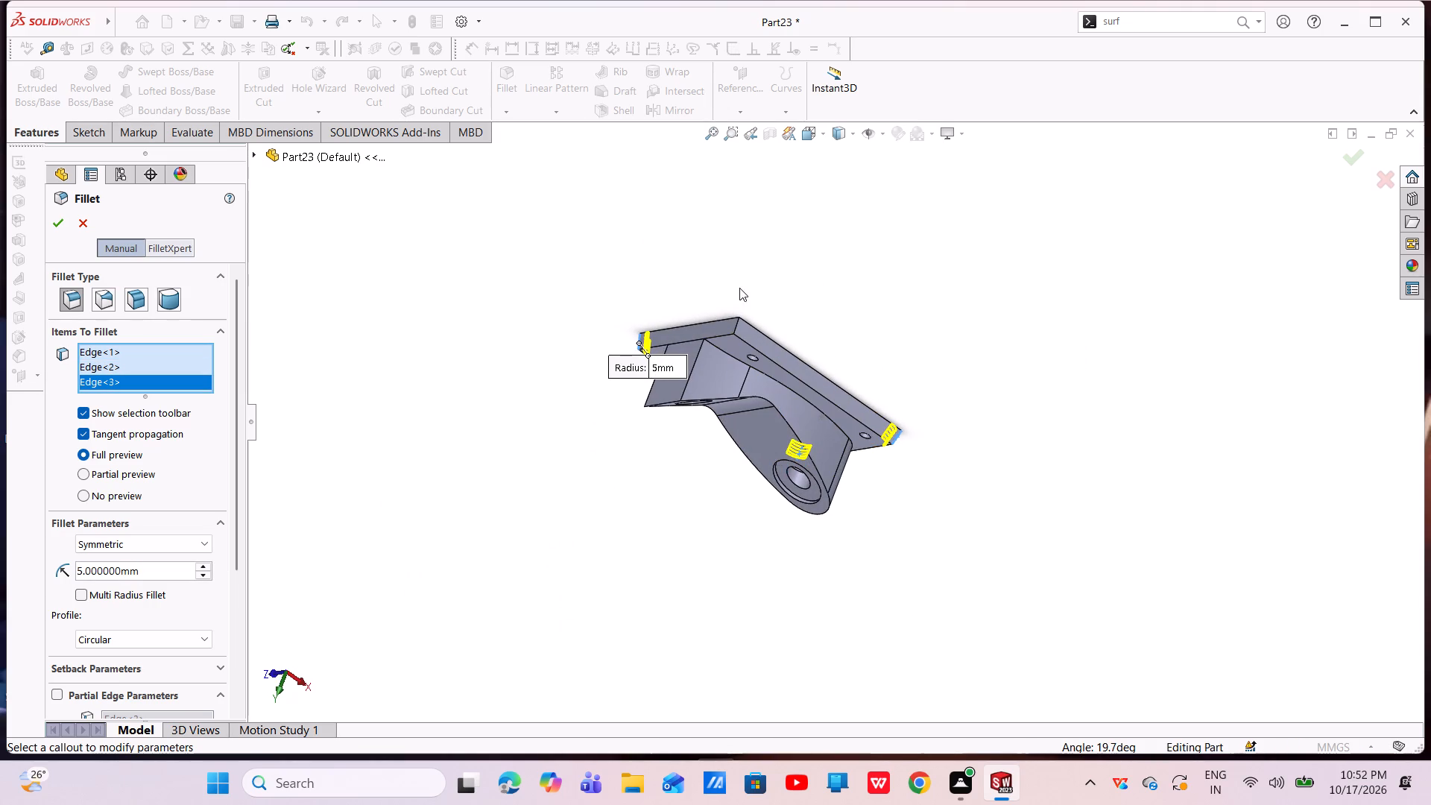
pyautogui.scroll(-4, 739, 309)
pyautogui.click(757, 378)
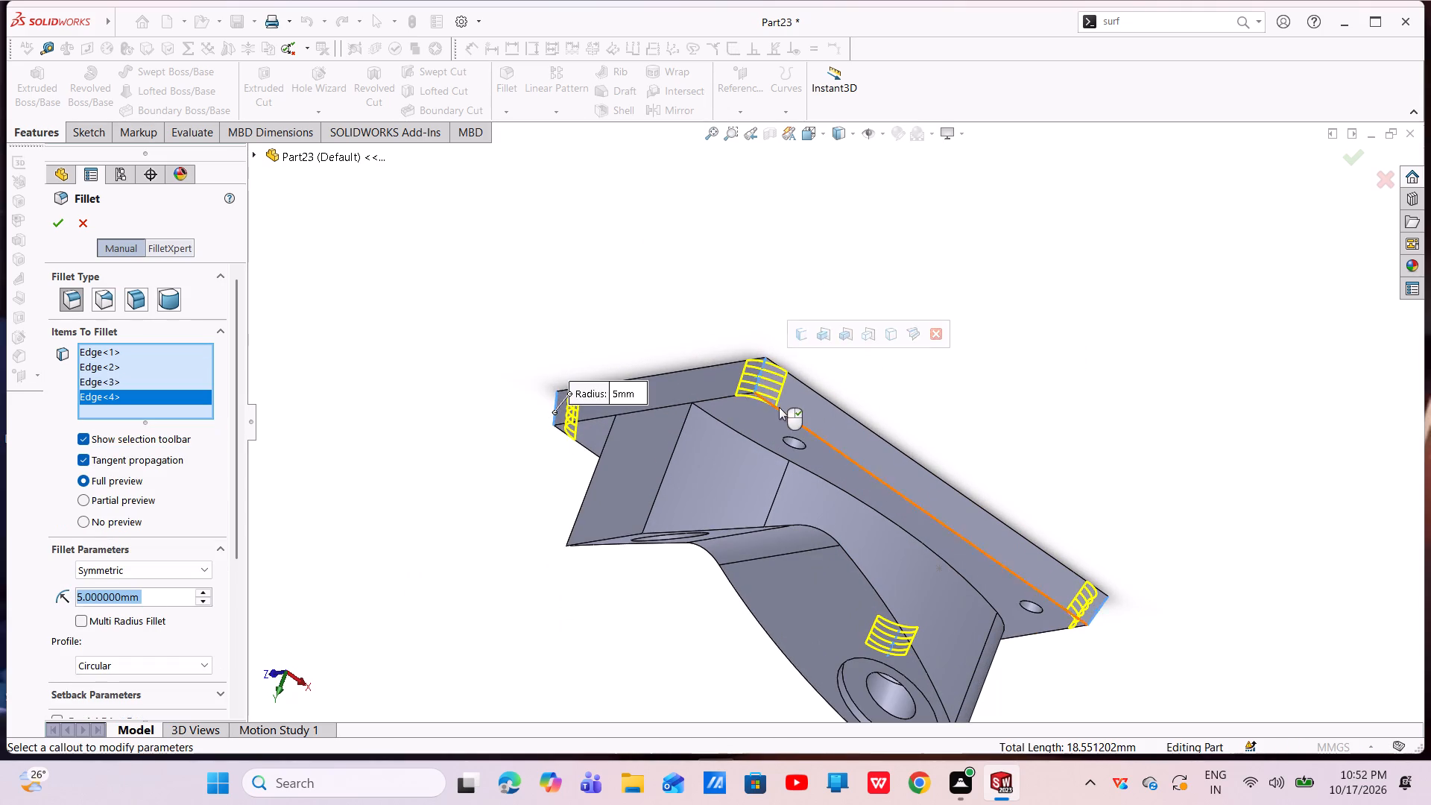
pyautogui.scroll(4, 779, 407)
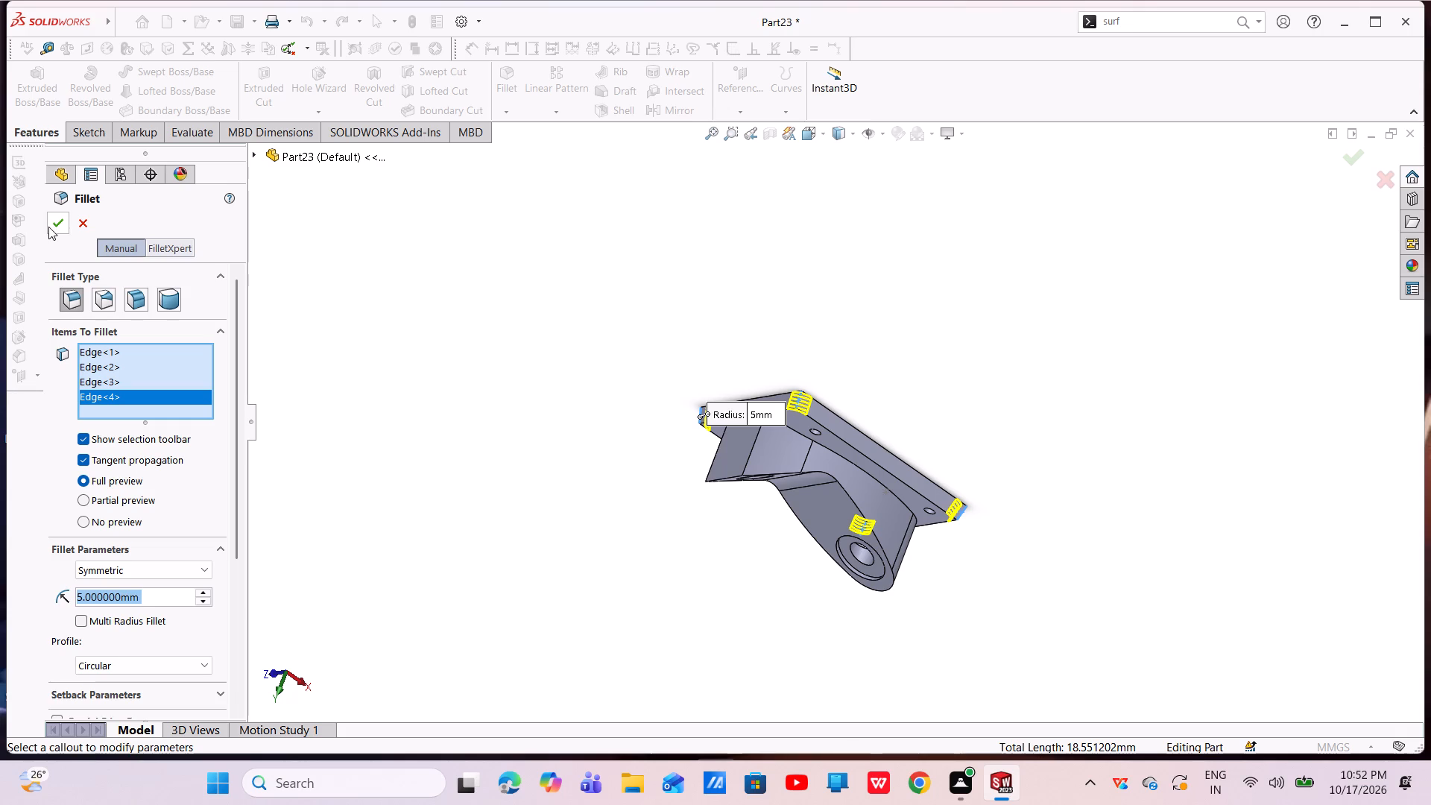
pyautogui.click(48, 227)
# Start a 1 mm fillet on the boss's upper rim plus the upper edge and two side edges of its flat end face.
pyautogui.moveTo(861, 593); pyautogui.dragTo(862, 344, button='middle')
pyautogui.scroll(1, 849, 401)
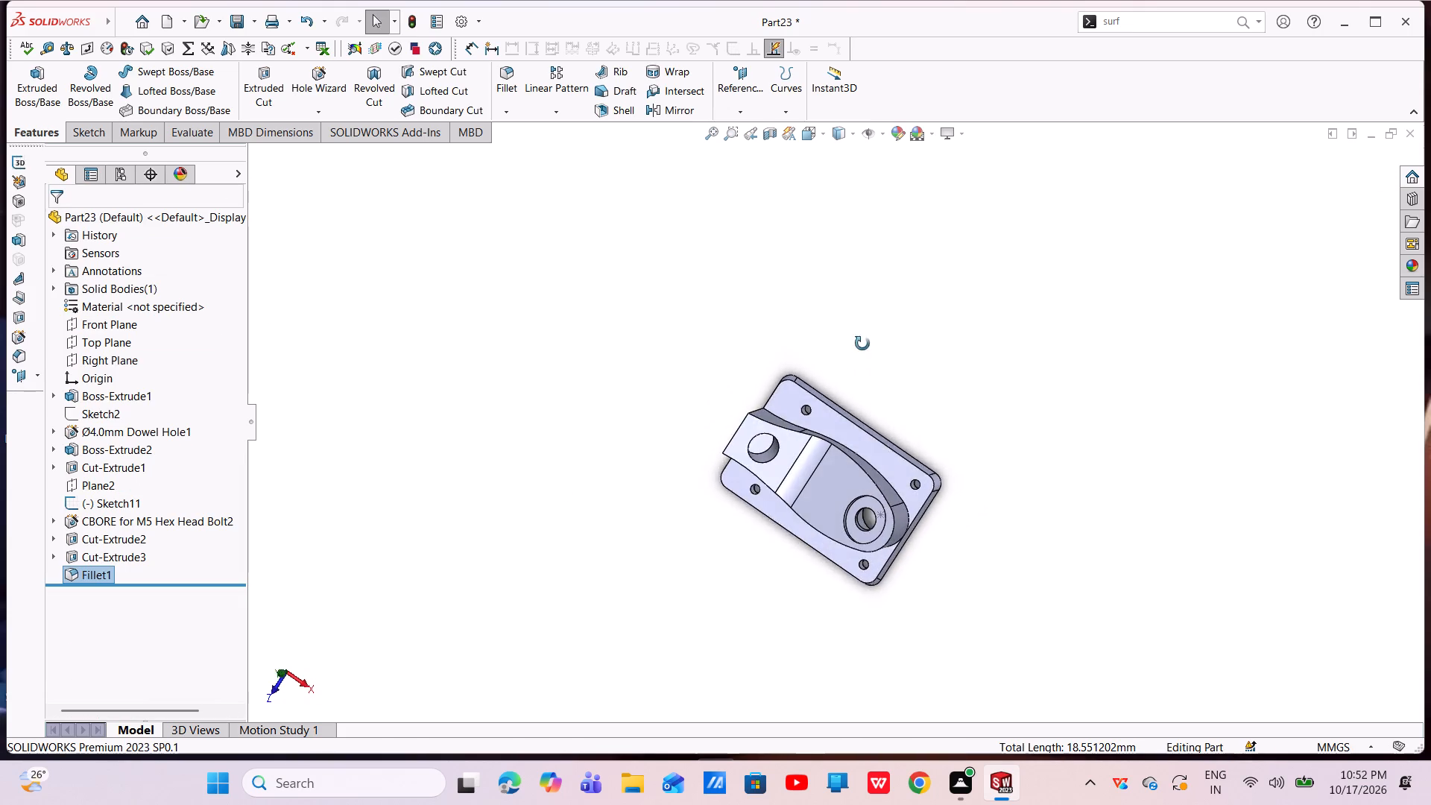
pyautogui.moveTo(862, 344); pyautogui.dragTo(875, 301, button='middle')
pyautogui.scroll(-2, 876, 542)
pyautogui.moveTo(864, 531); pyautogui.dragTo(859, 478, button='middle')
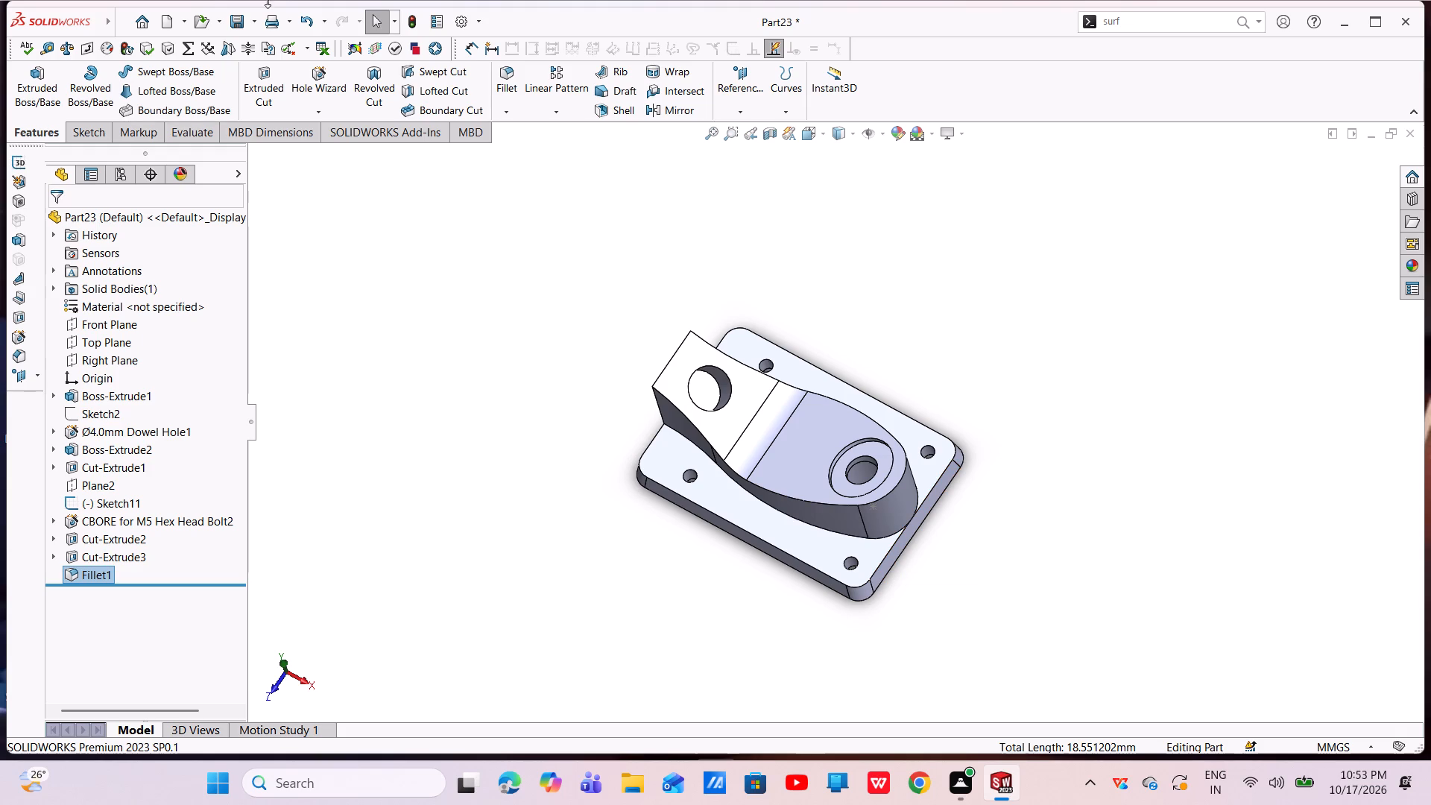
pyautogui.click(501, 92)
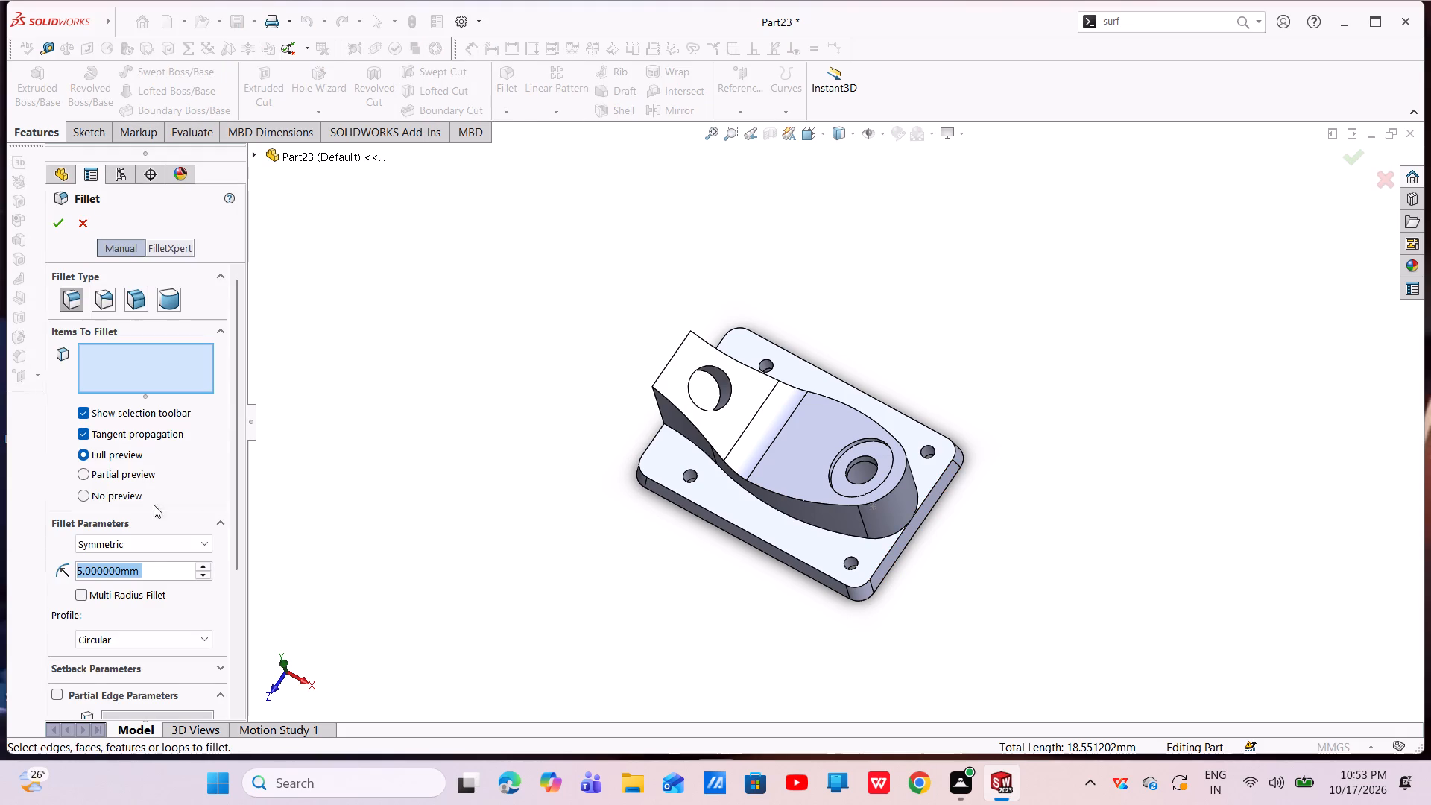
pyautogui.press('BackSpace')
pyautogui.press('1')
pyautogui.press('Return')
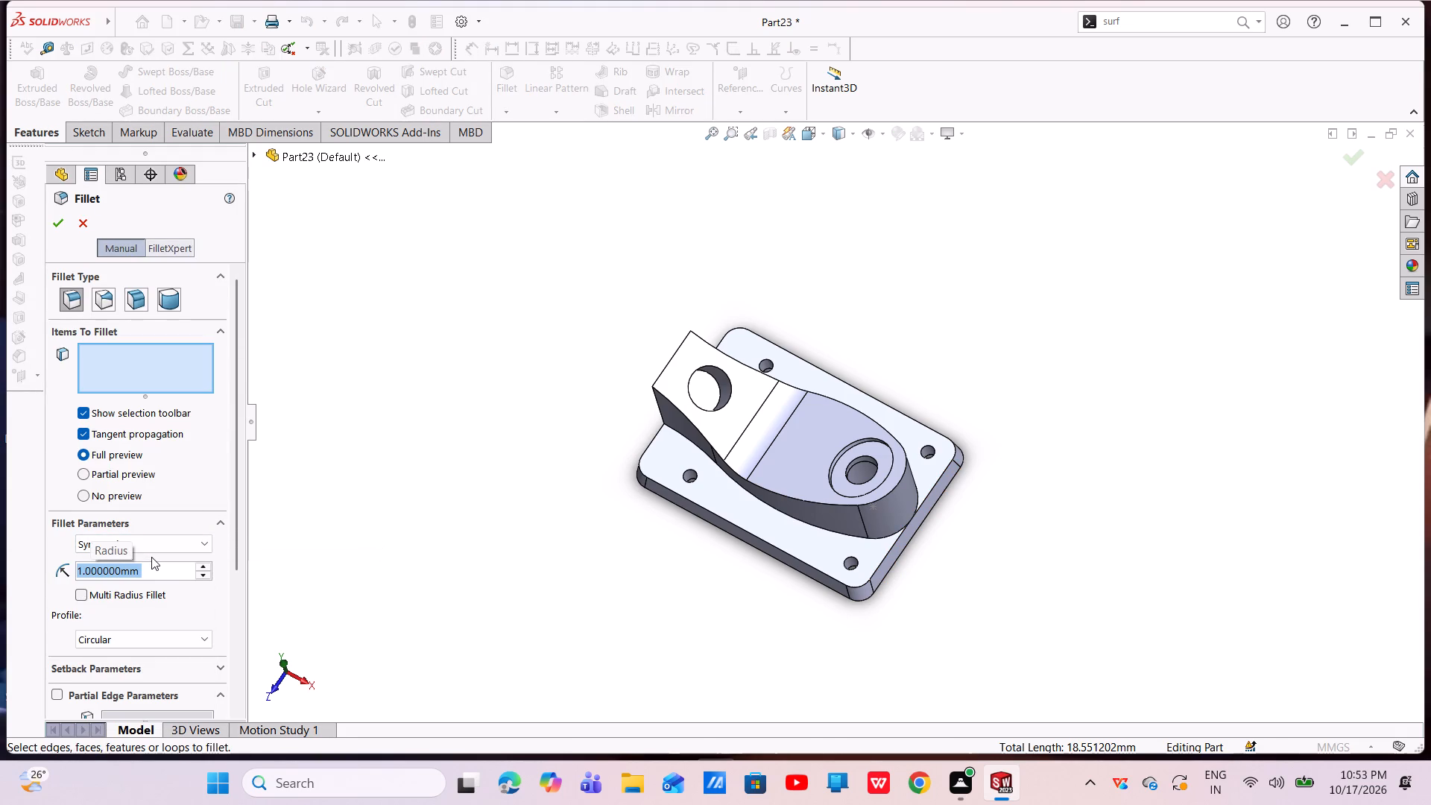
pyautogui.moveTo(736, 496); pyautogui.dragTo(823, 426, button='middle')
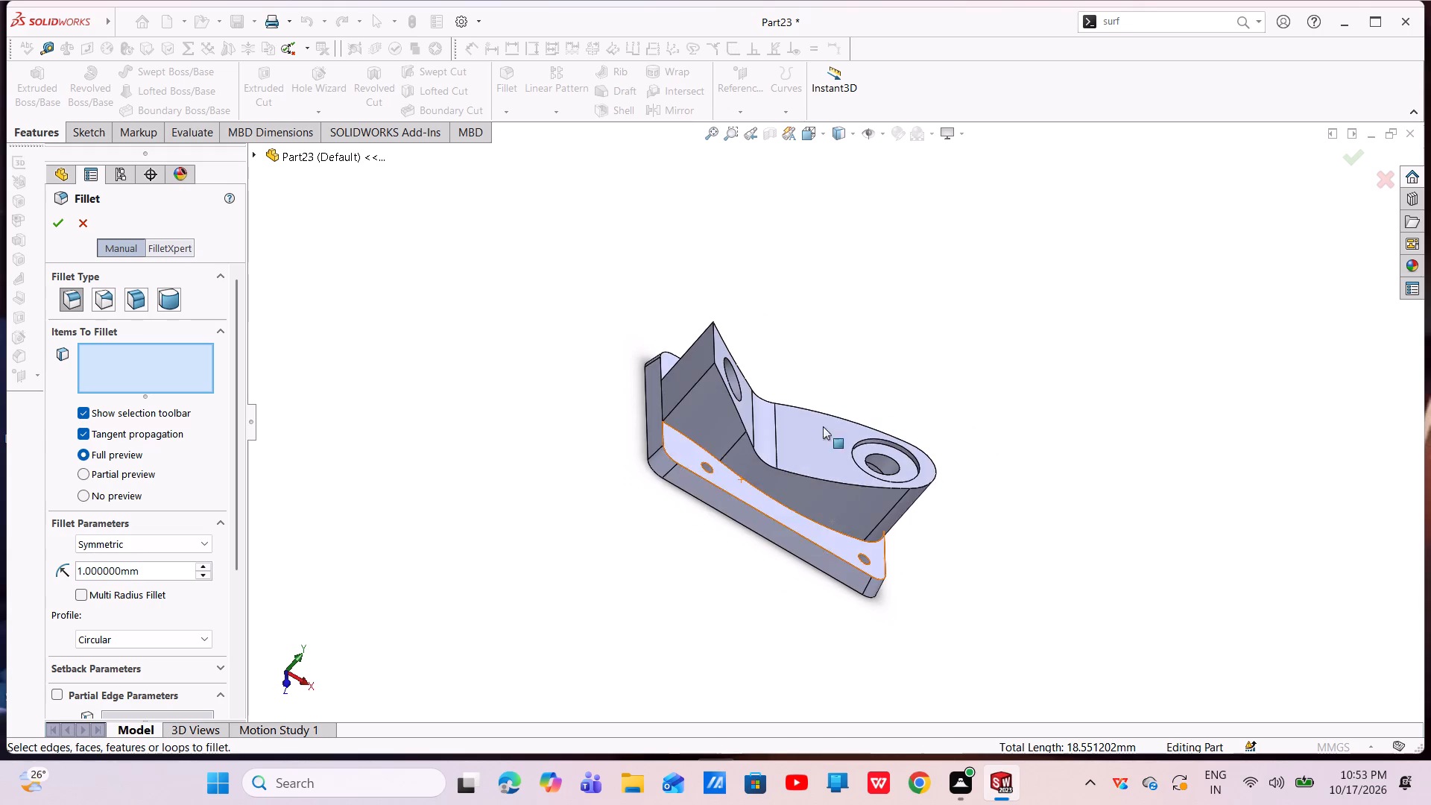
pyautogui.scroll(-4, 787, 468)
pyautogui.click(803, 464)
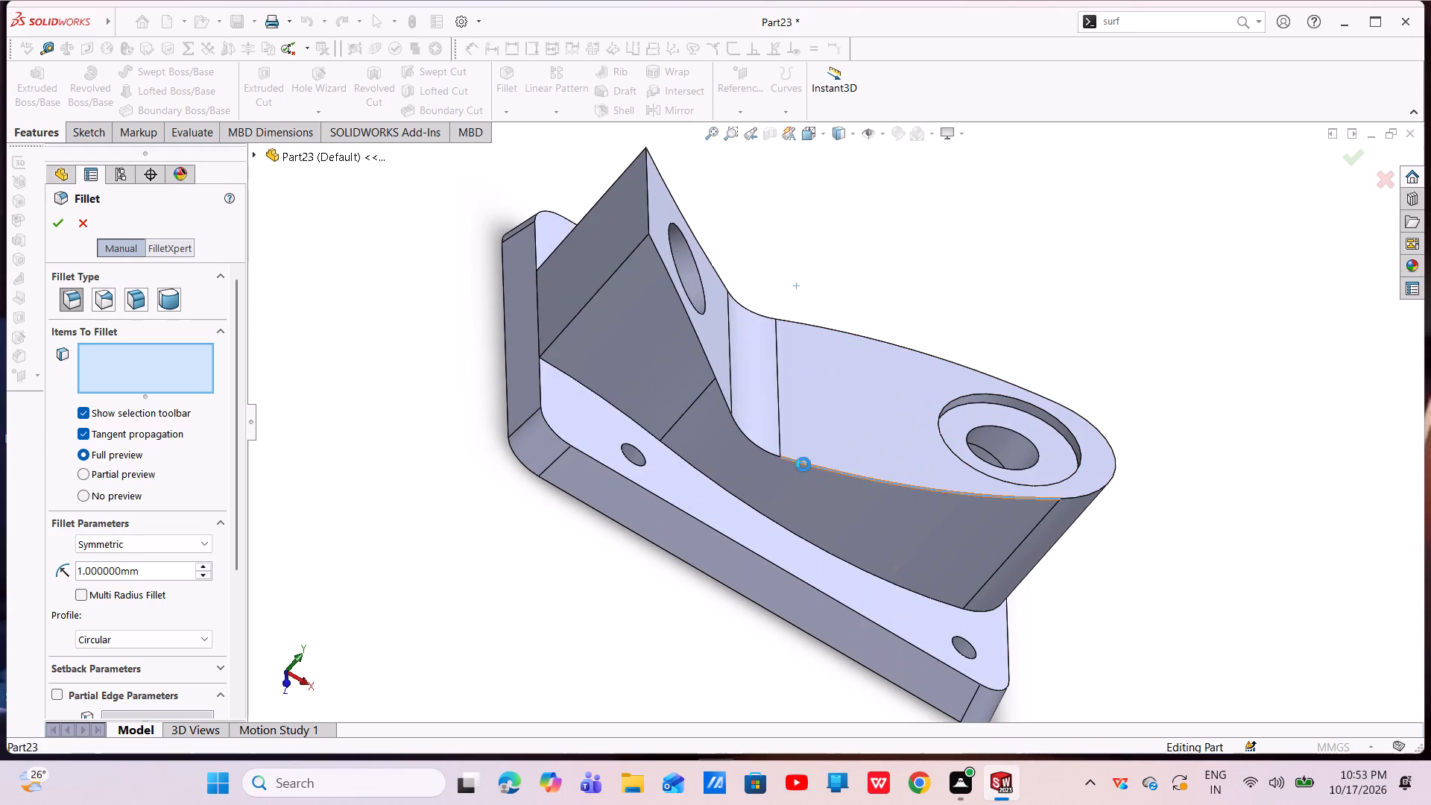
pyautogui.click(648, 206)
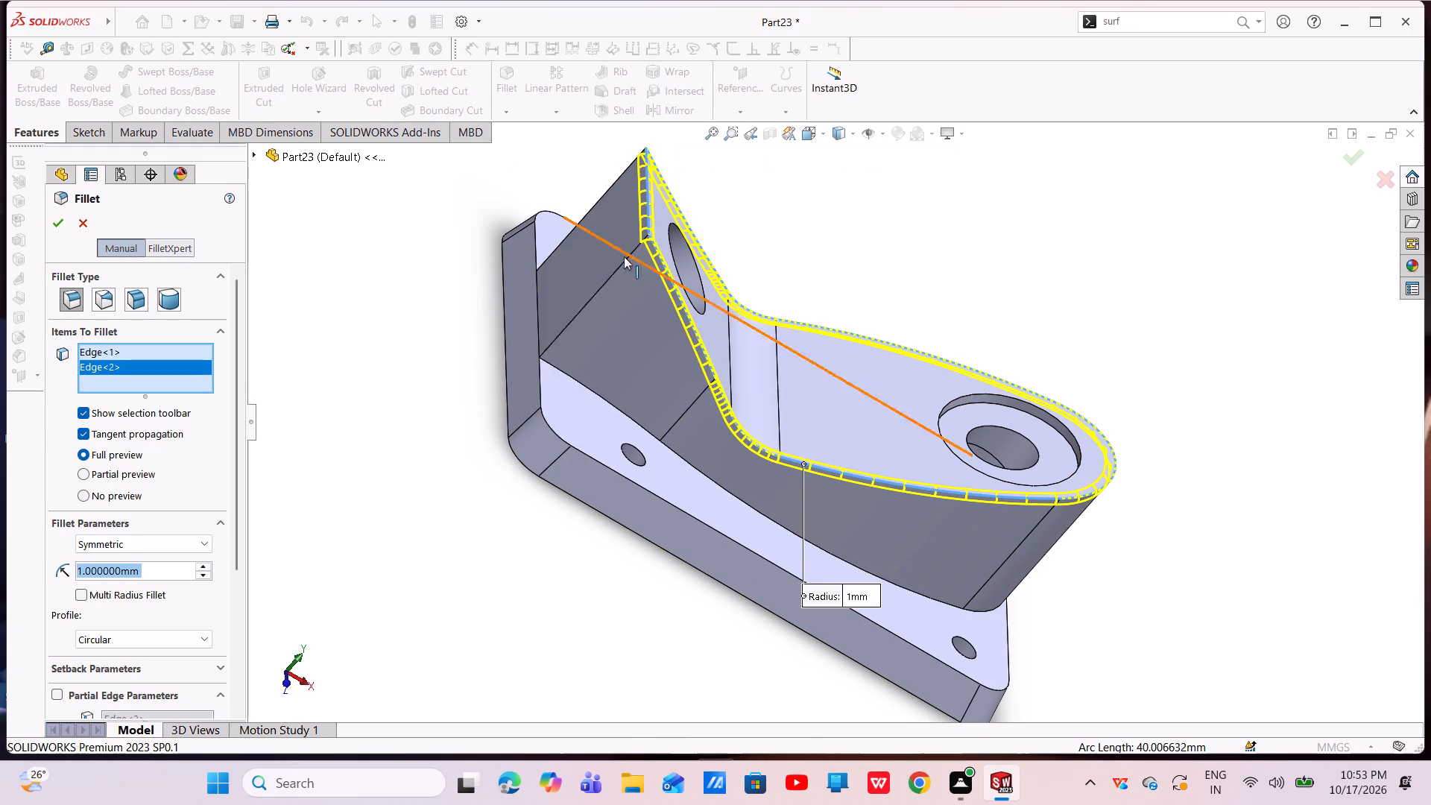
pyautogui.click(622, 263)
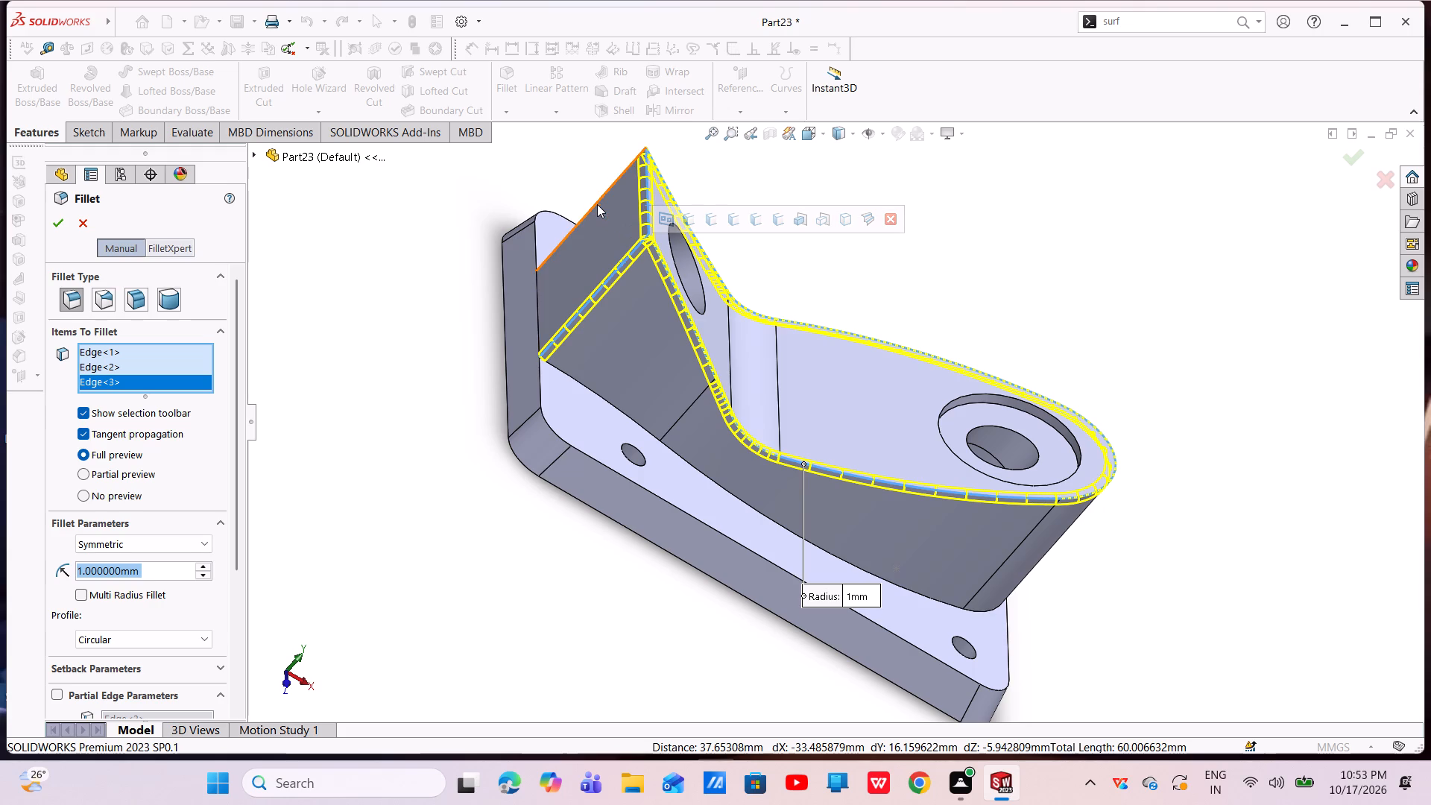
pyautogui.click(596, 204)
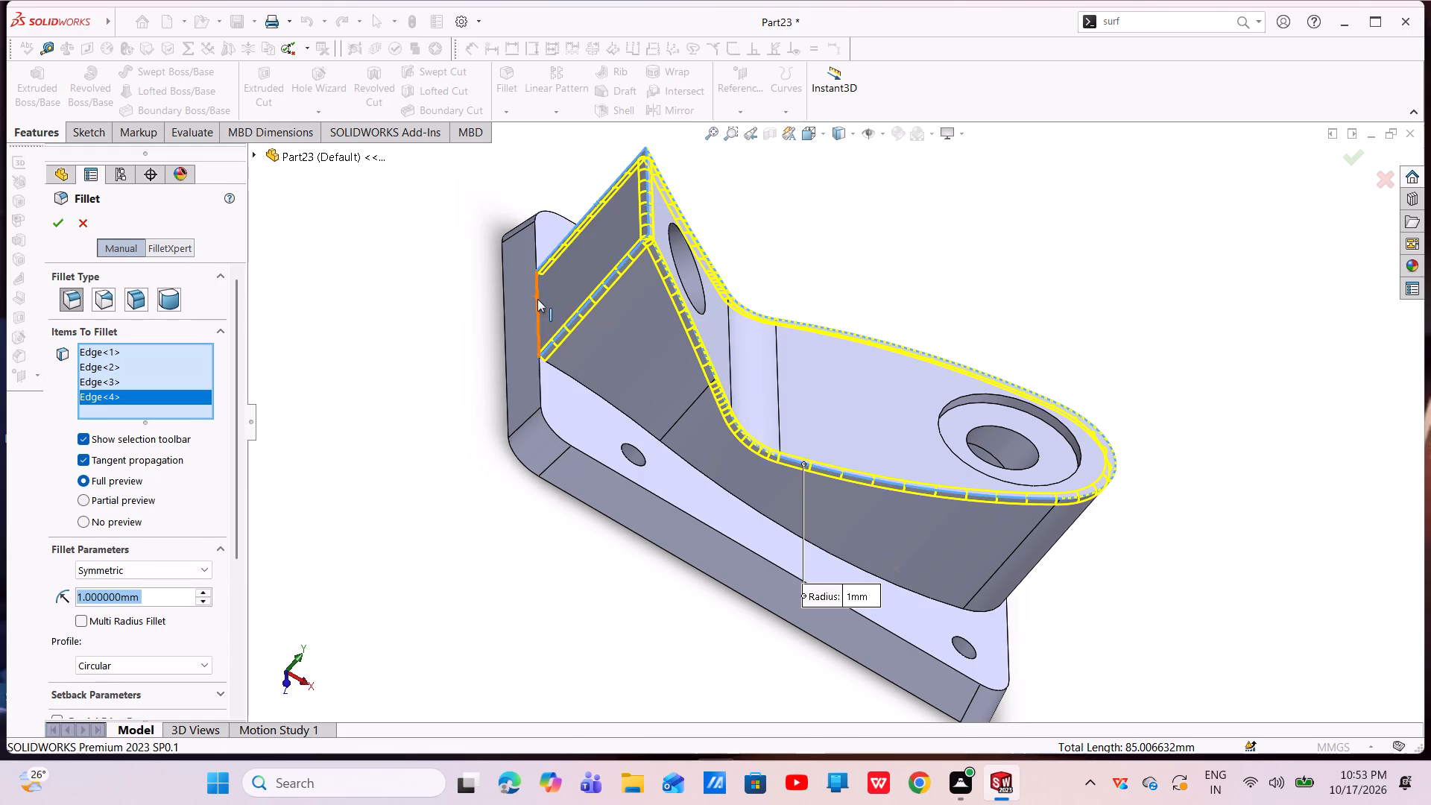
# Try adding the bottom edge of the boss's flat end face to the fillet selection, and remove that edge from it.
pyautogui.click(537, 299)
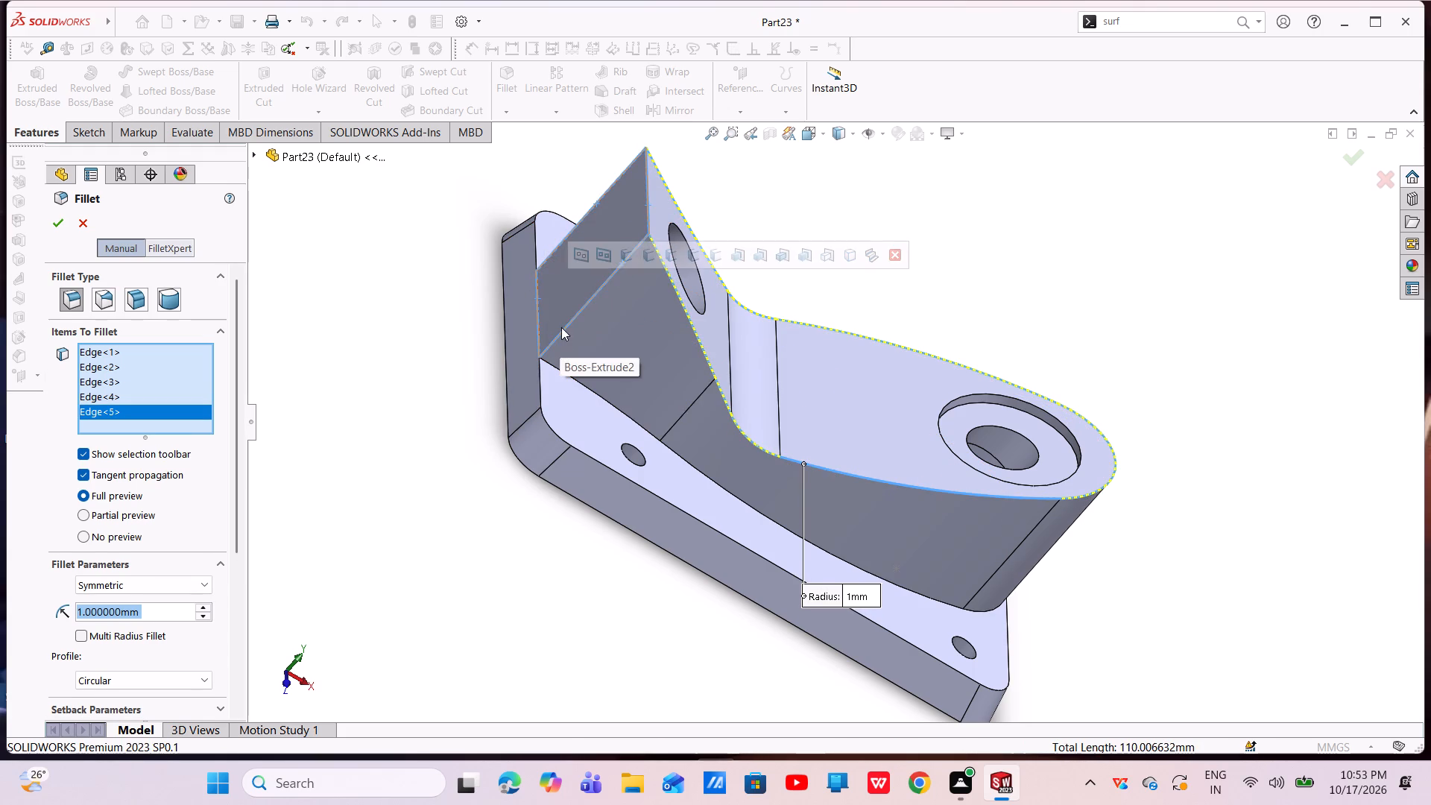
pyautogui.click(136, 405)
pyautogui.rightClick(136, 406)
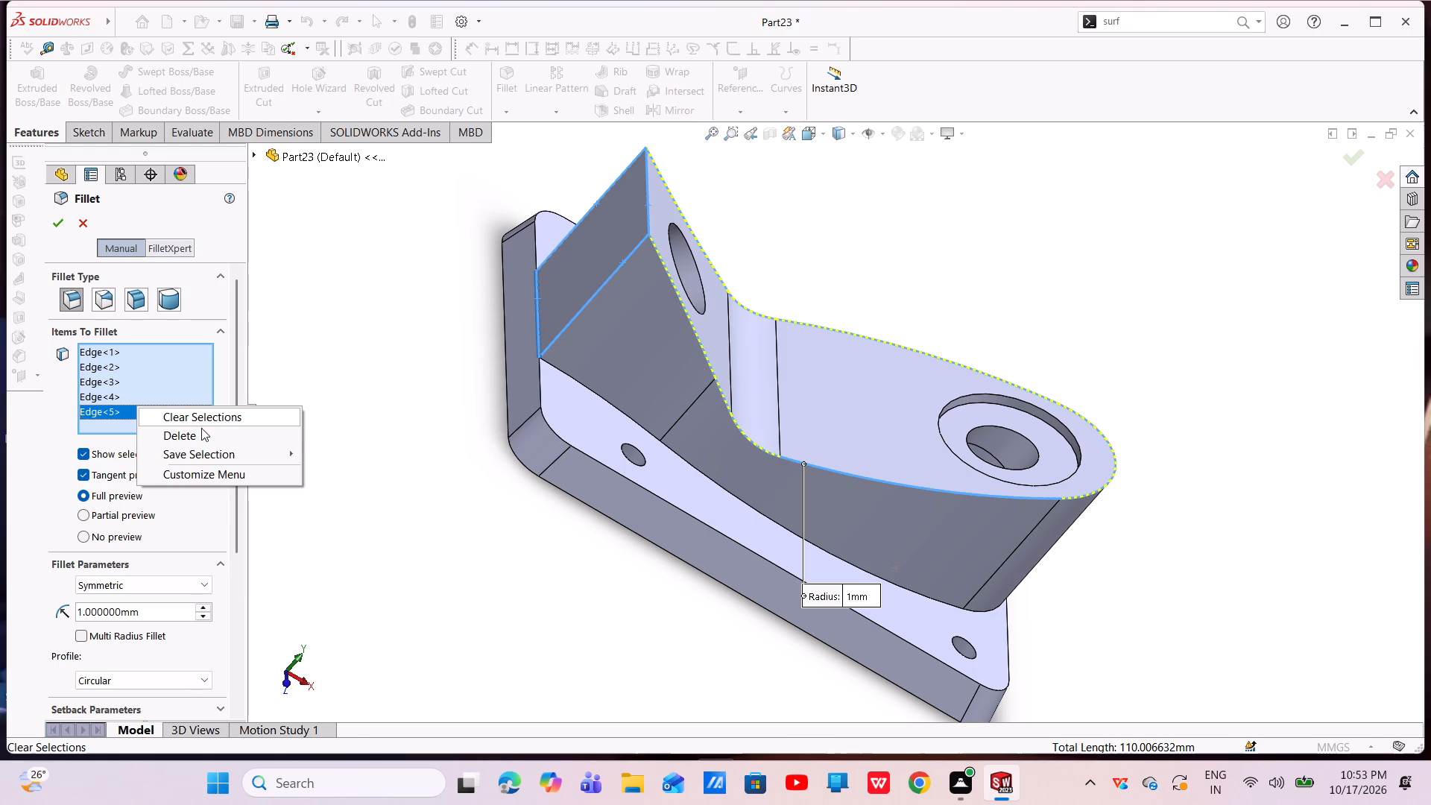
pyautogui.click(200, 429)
# Add the left loop of base plate top-face edges beside the boss's end face, and apply the 1 mm fillet.
pyautogui.scroll(3, 508, 321)
pyautogui.moveTo(560, 343); pyautogui.dragTo(555, 490, button='middle')
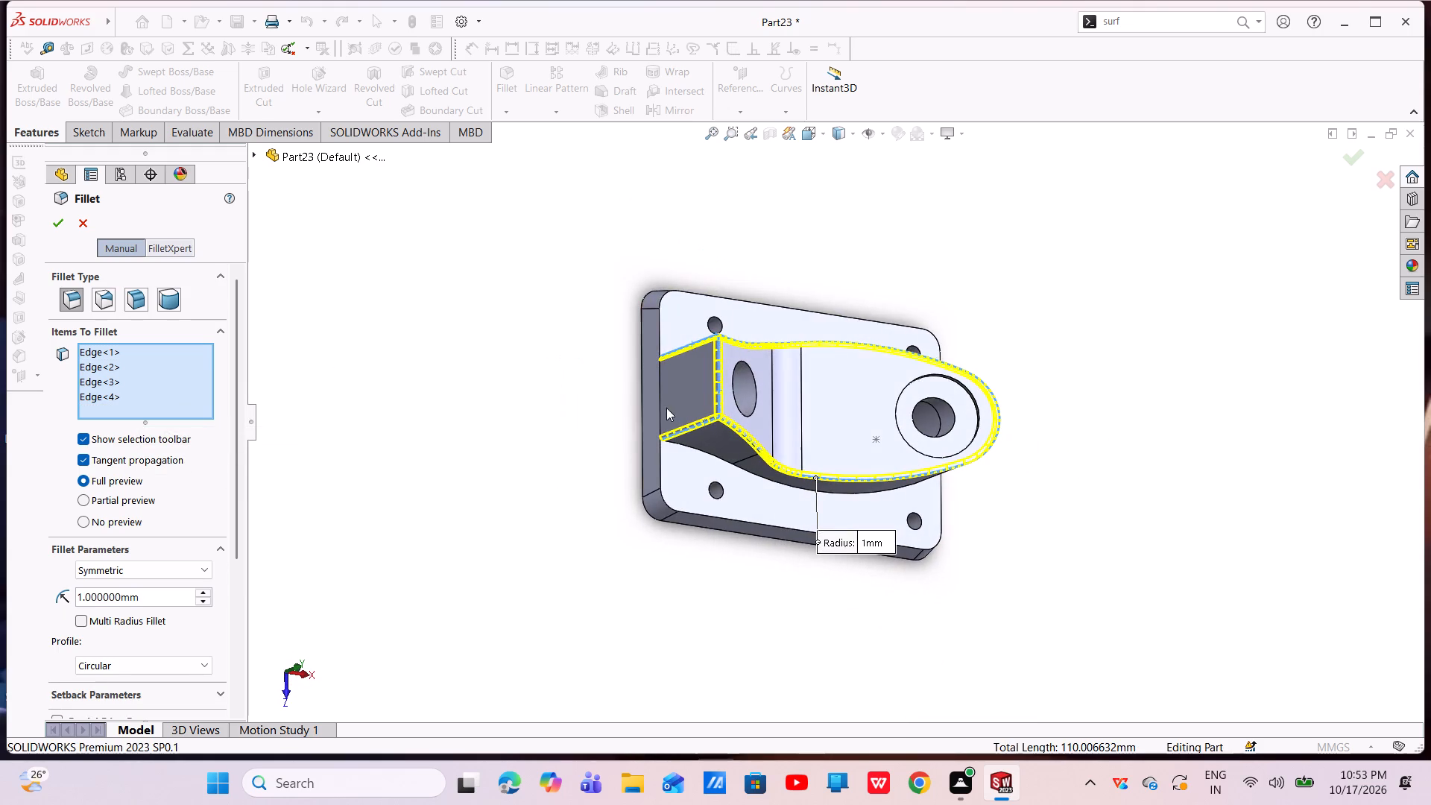
pyautogui.click(659, 329)
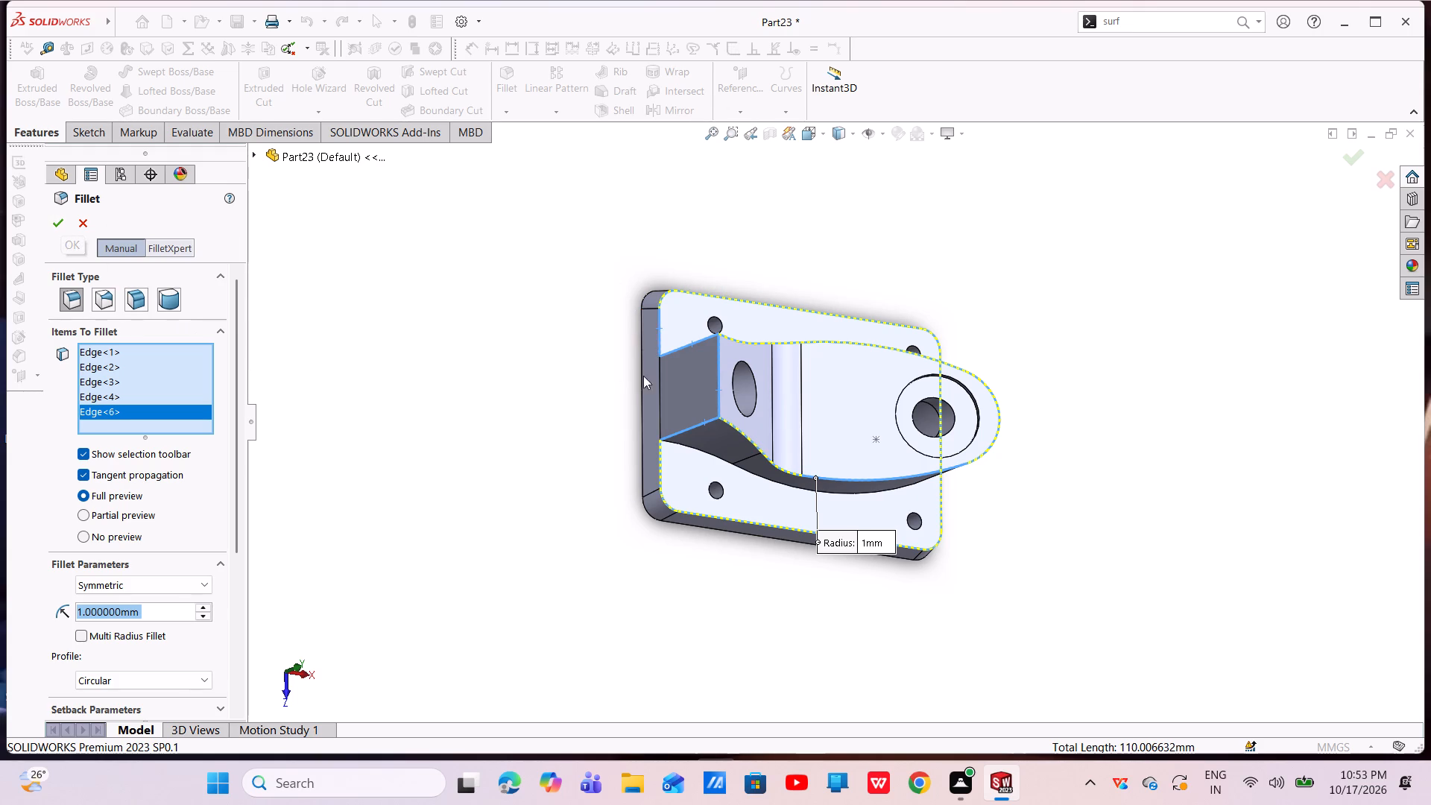
pyautogui.scroll(-5, 652, 378)
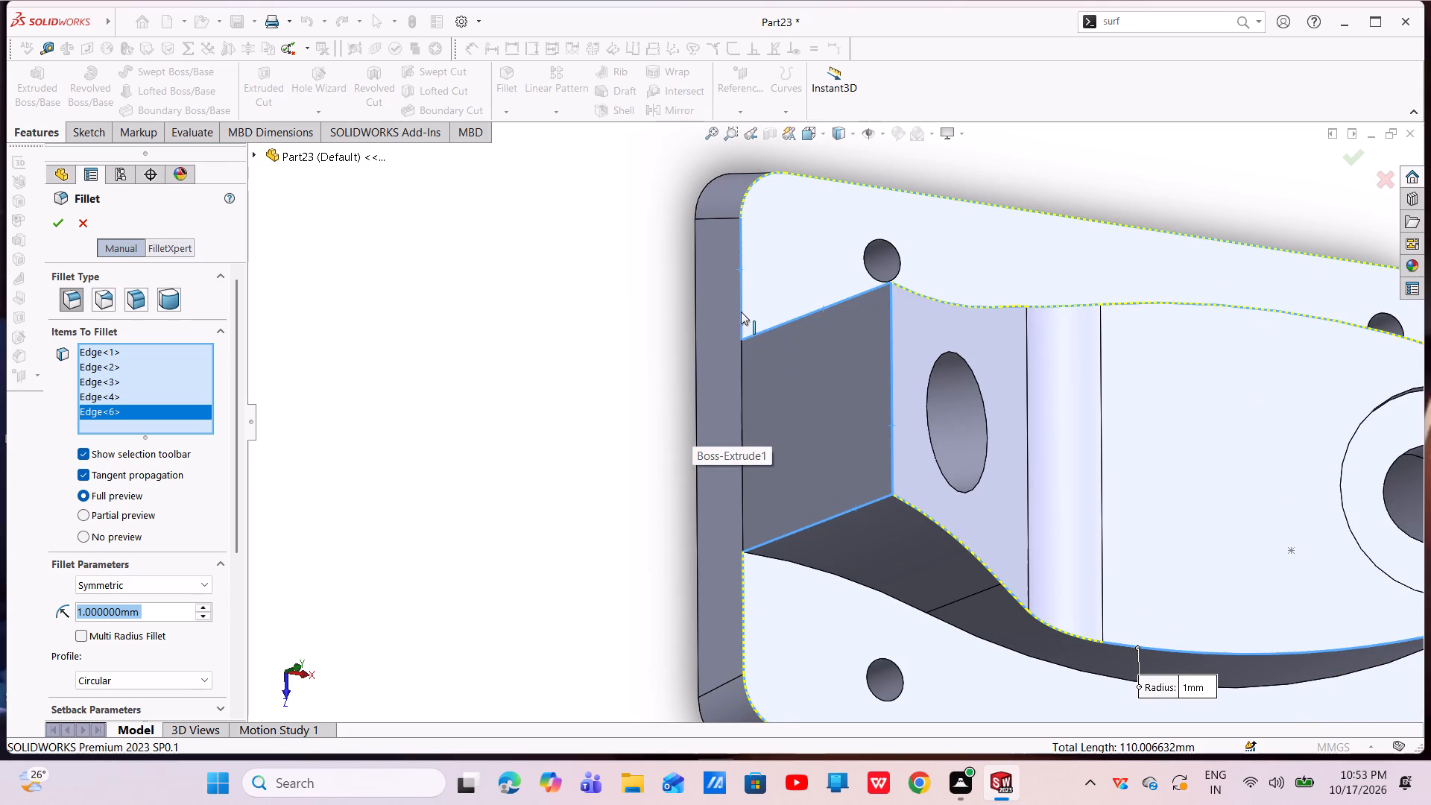
pyautogui.click(742, 295)
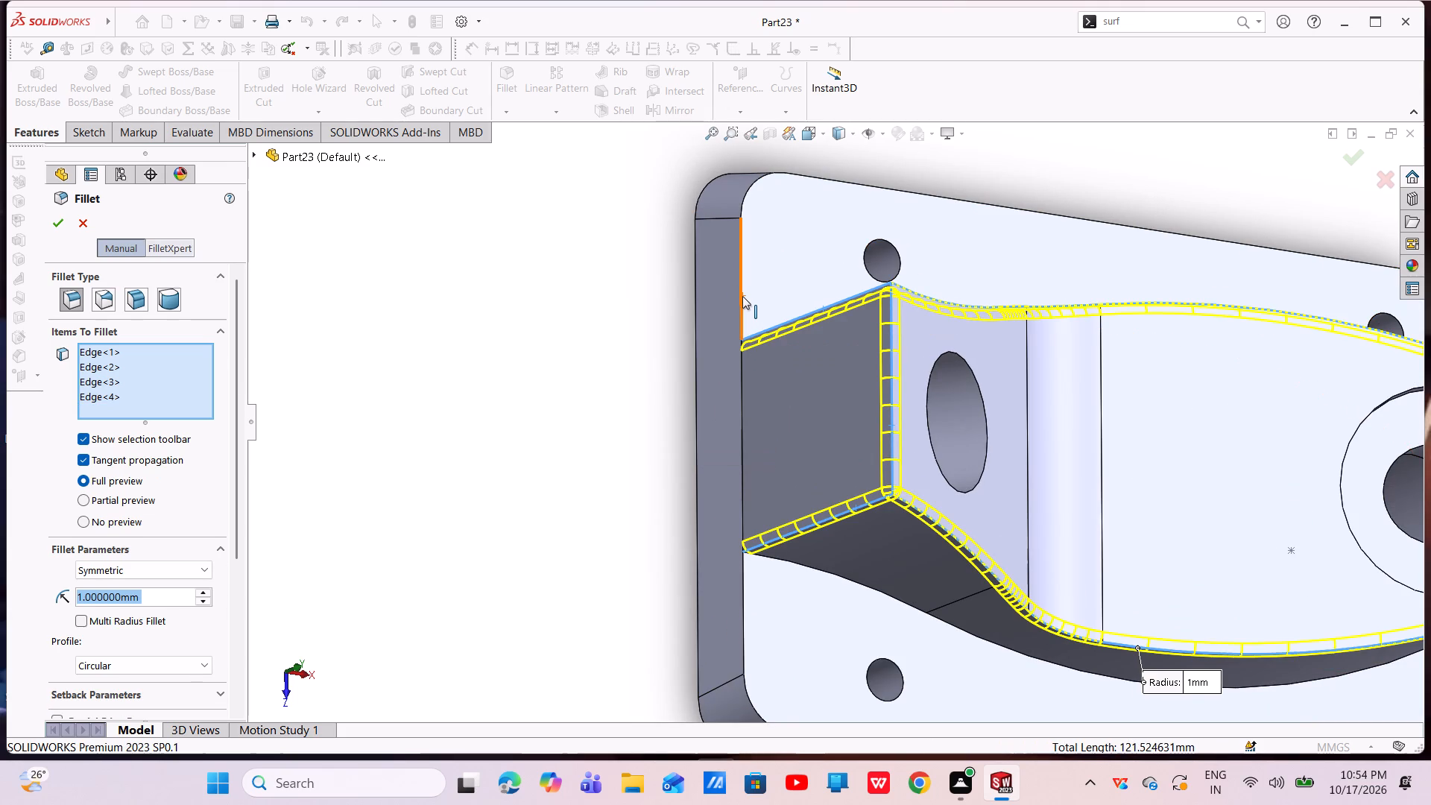
pyautogui.click(742, 296)
pyautogui.click(742, 296)
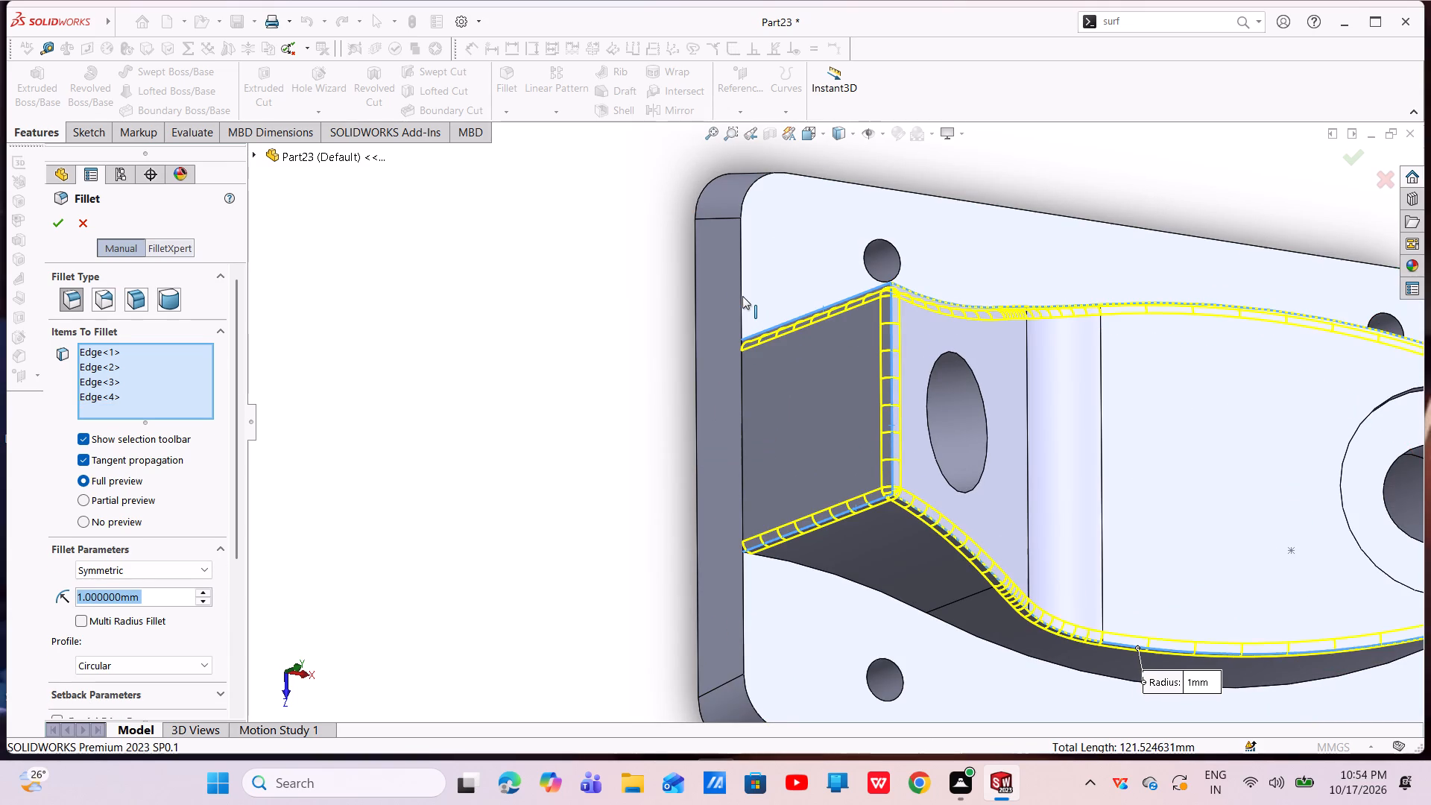
pyautogui.click(742, 296)
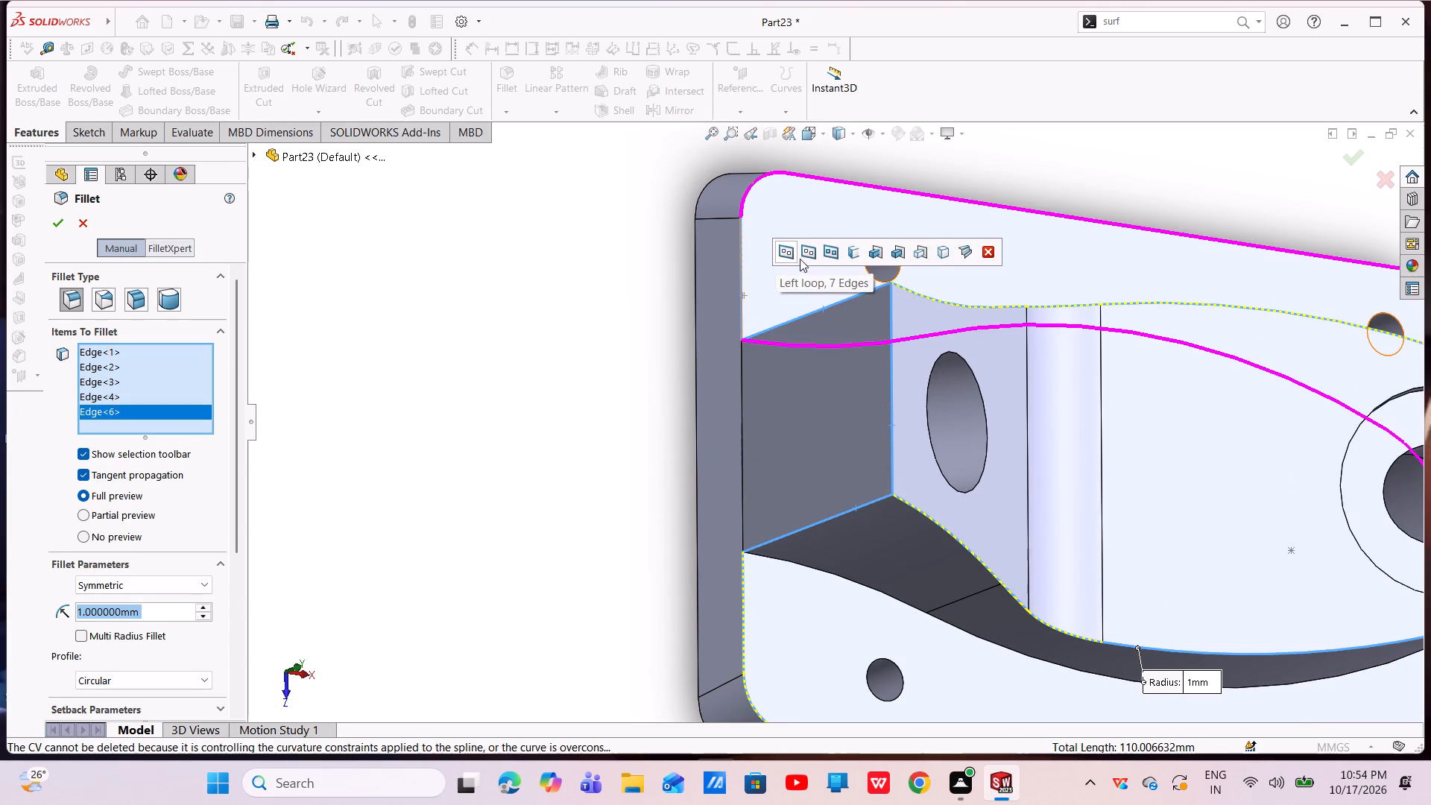
pyautogui.click(809, 256)
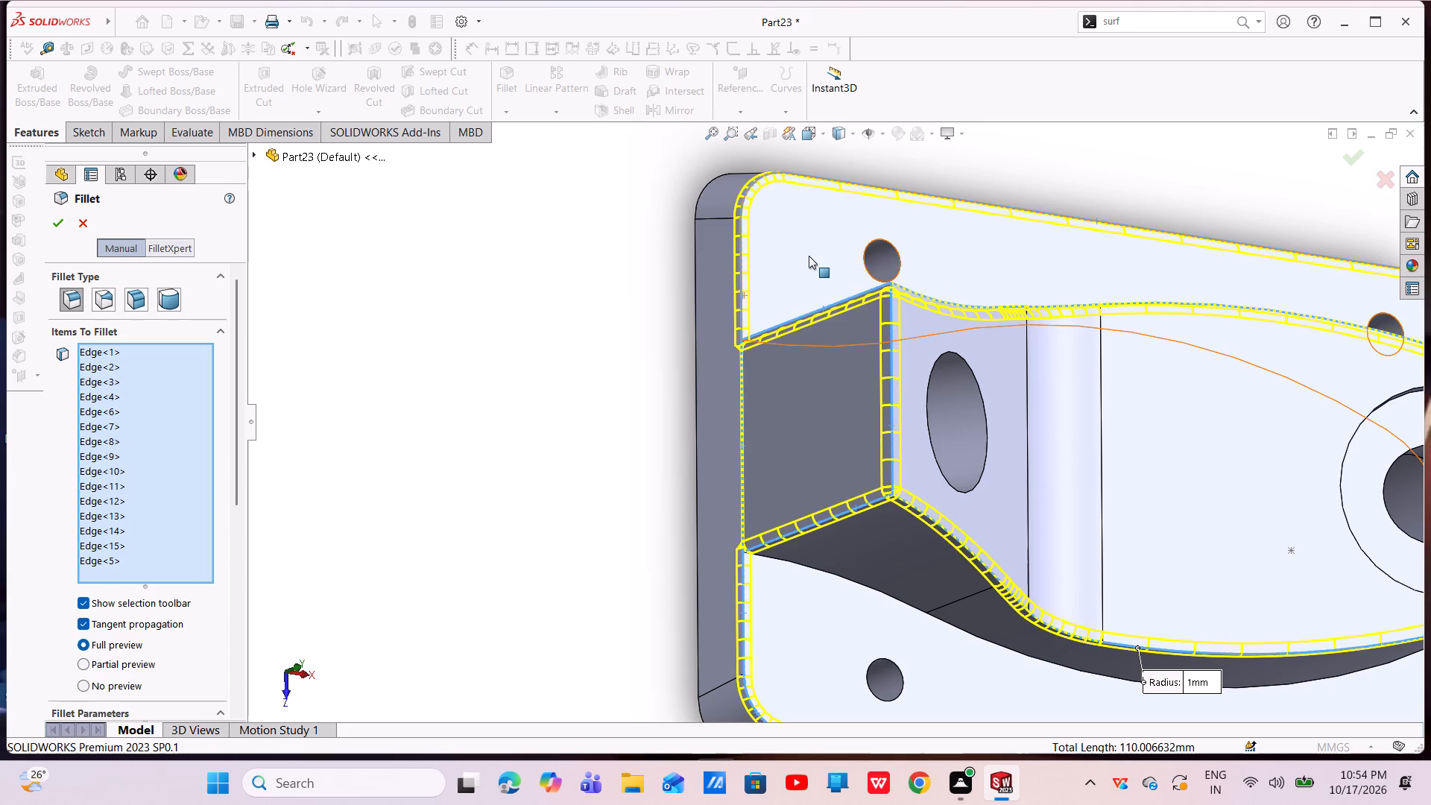
pyautogui.click(57, 220)
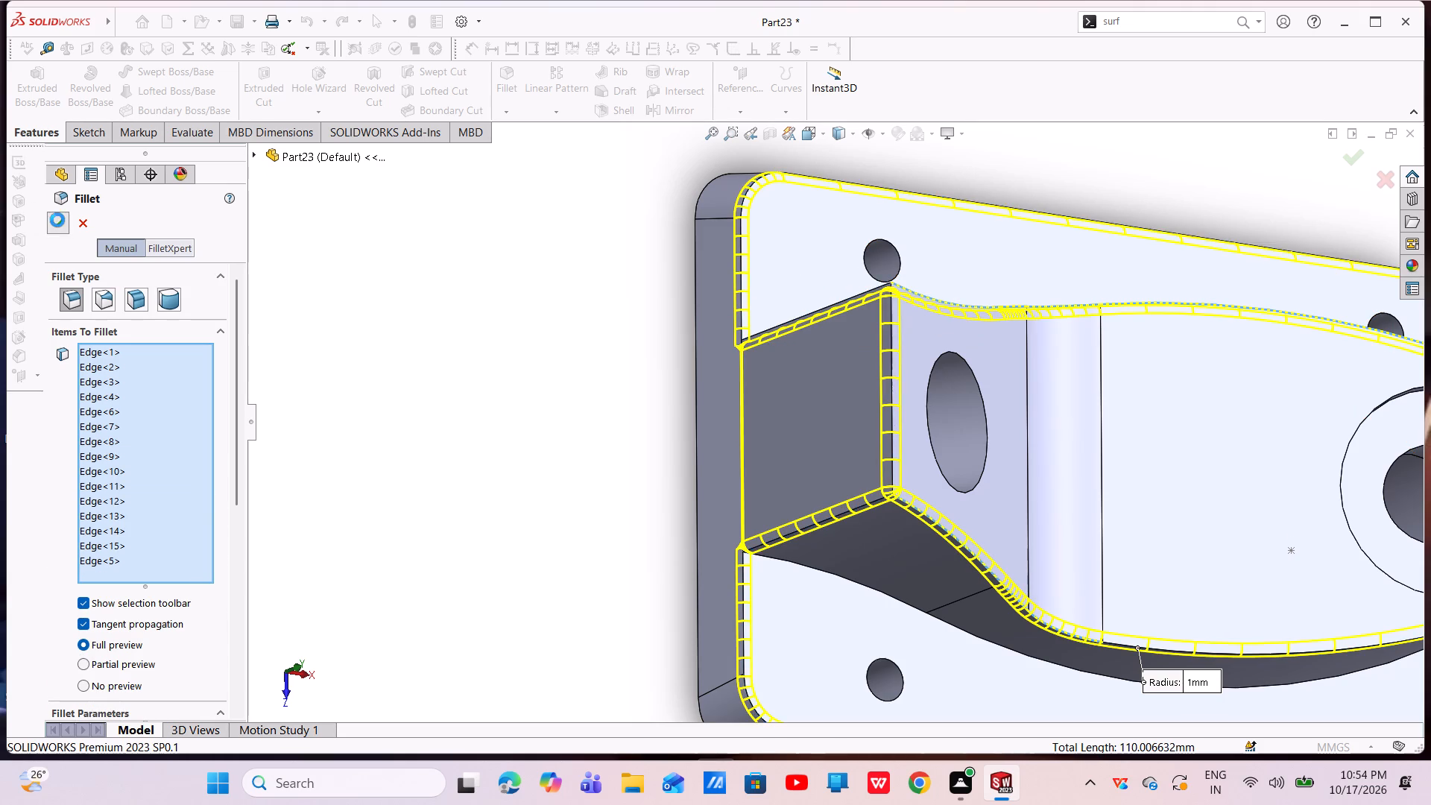
# Examine the filleted boss and plate edges, especially where the boss's rounded end meets the plate's short edge.
pyautogui.scroll(4, 891, 499)
pyautogui.moveTo(1100, 523); pyautogui.dragTo(1025, 394, button='middle')
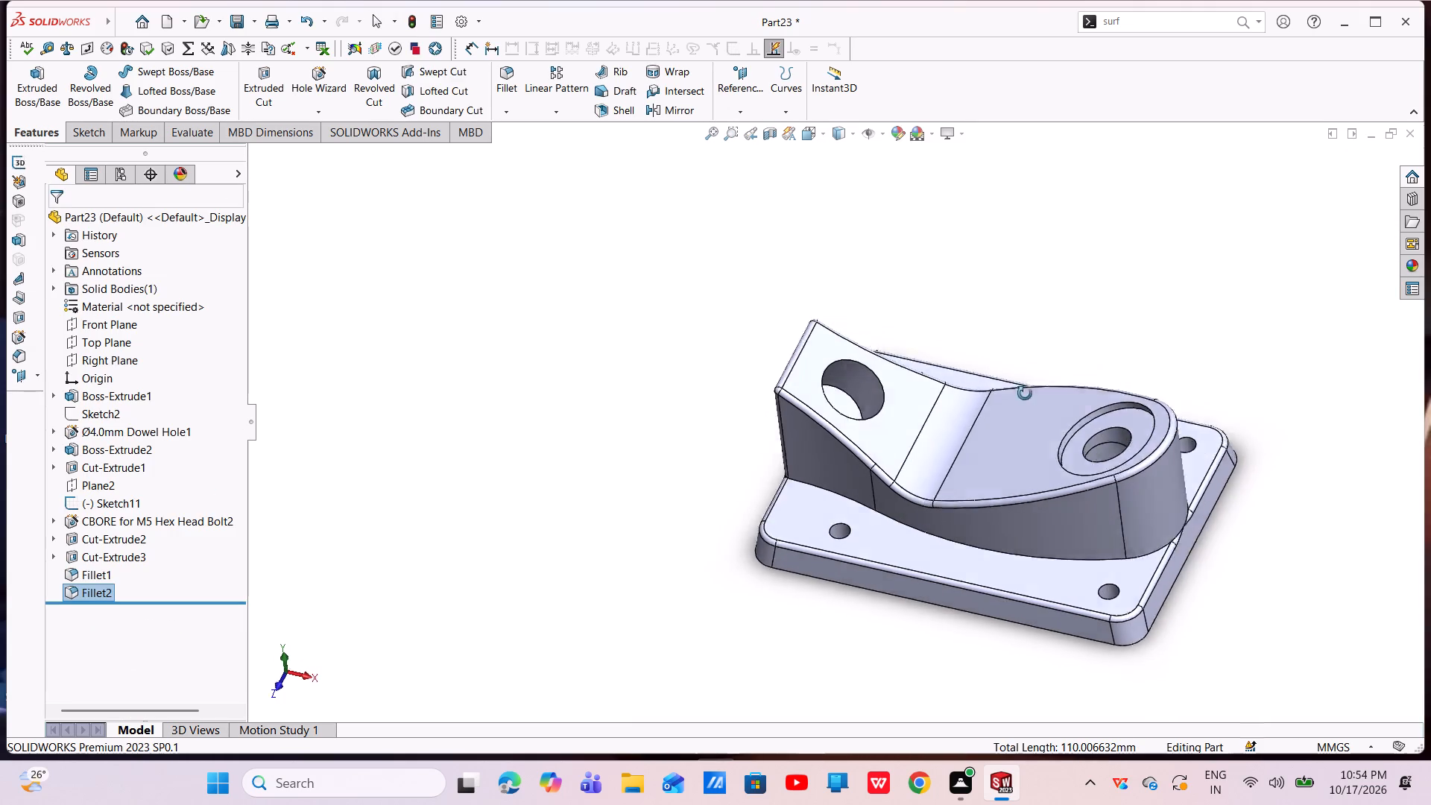
pyautogui.moveTo(1025, 394); pyautogui.dragTo(1011, 376, button='middle')
pyautogui.scroll(-4, 1183, 467)
pyautogui.scroll(-2, 1078, 555)
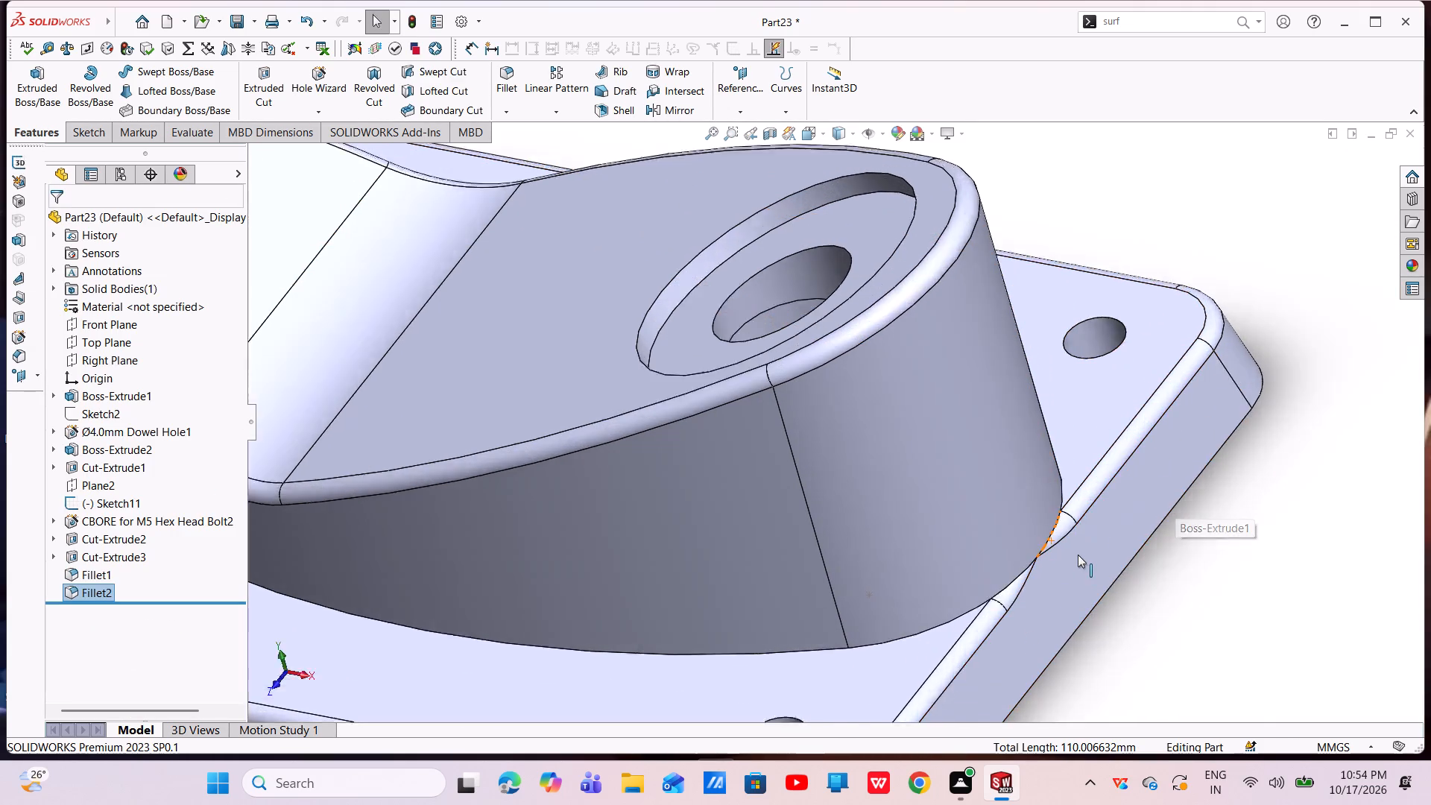
pyautogui.scroll(-3, 1078, 555)
pyautogui.scroll(-6, 1010, 516)
pyautogui.scroll(9, 872, 499)
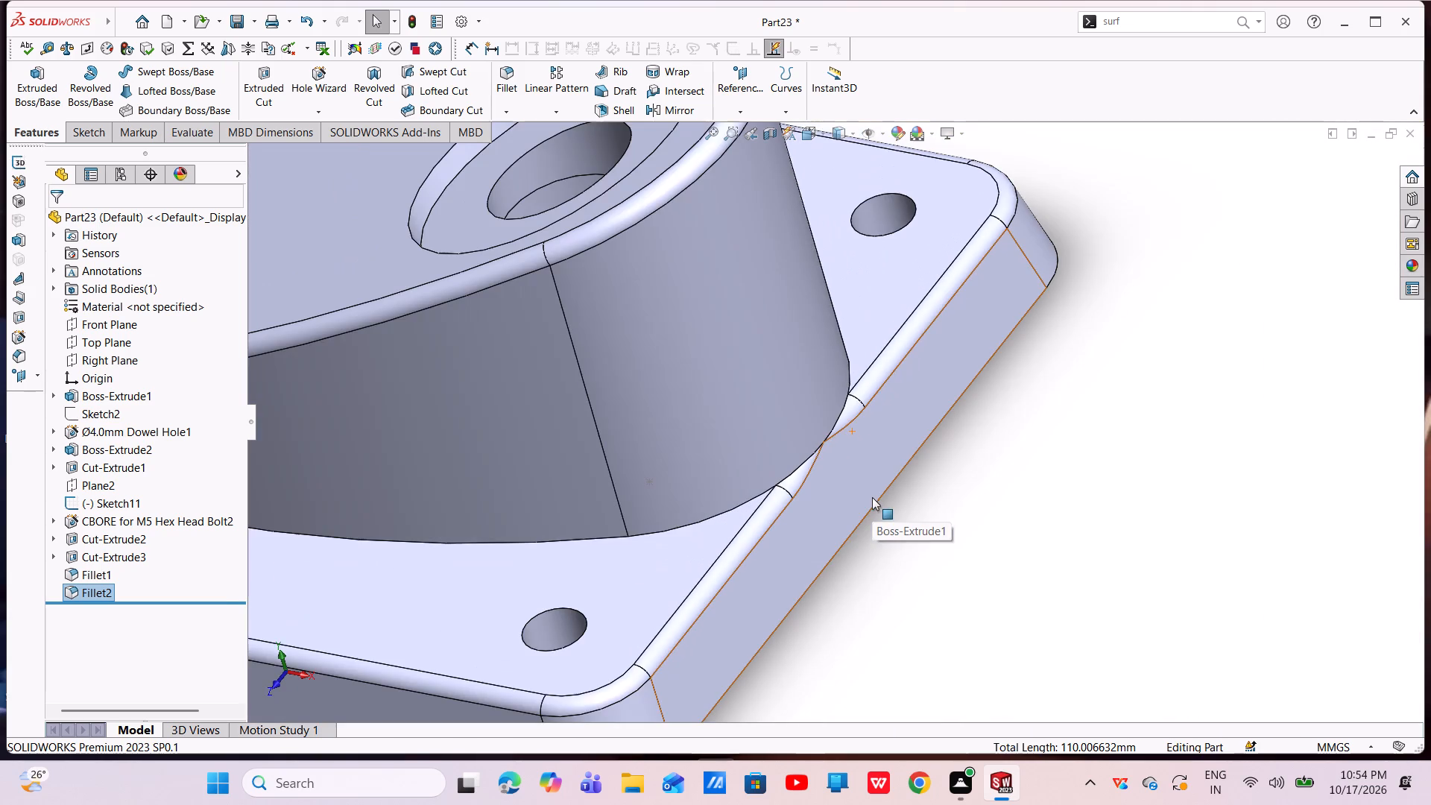
pyautogui.moveTo(865, 496); pyautogui.dragTo(902, 488, button='middle')
pyautogui.scroll(5, 815, 488)
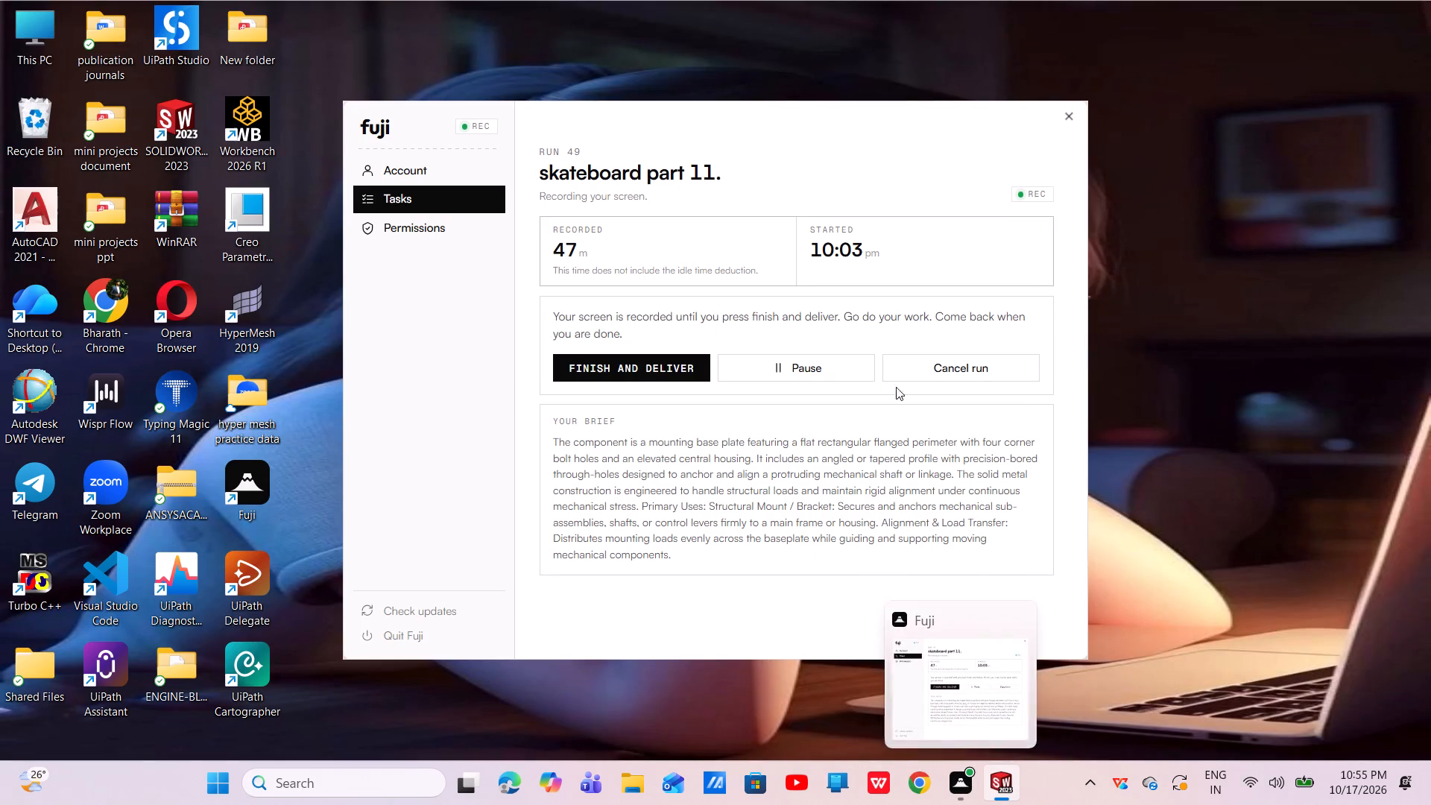
# Save the part as "skateboard part 11" in the Desktop's New folder.
pyautogui.hotkey('ctrl', 's')
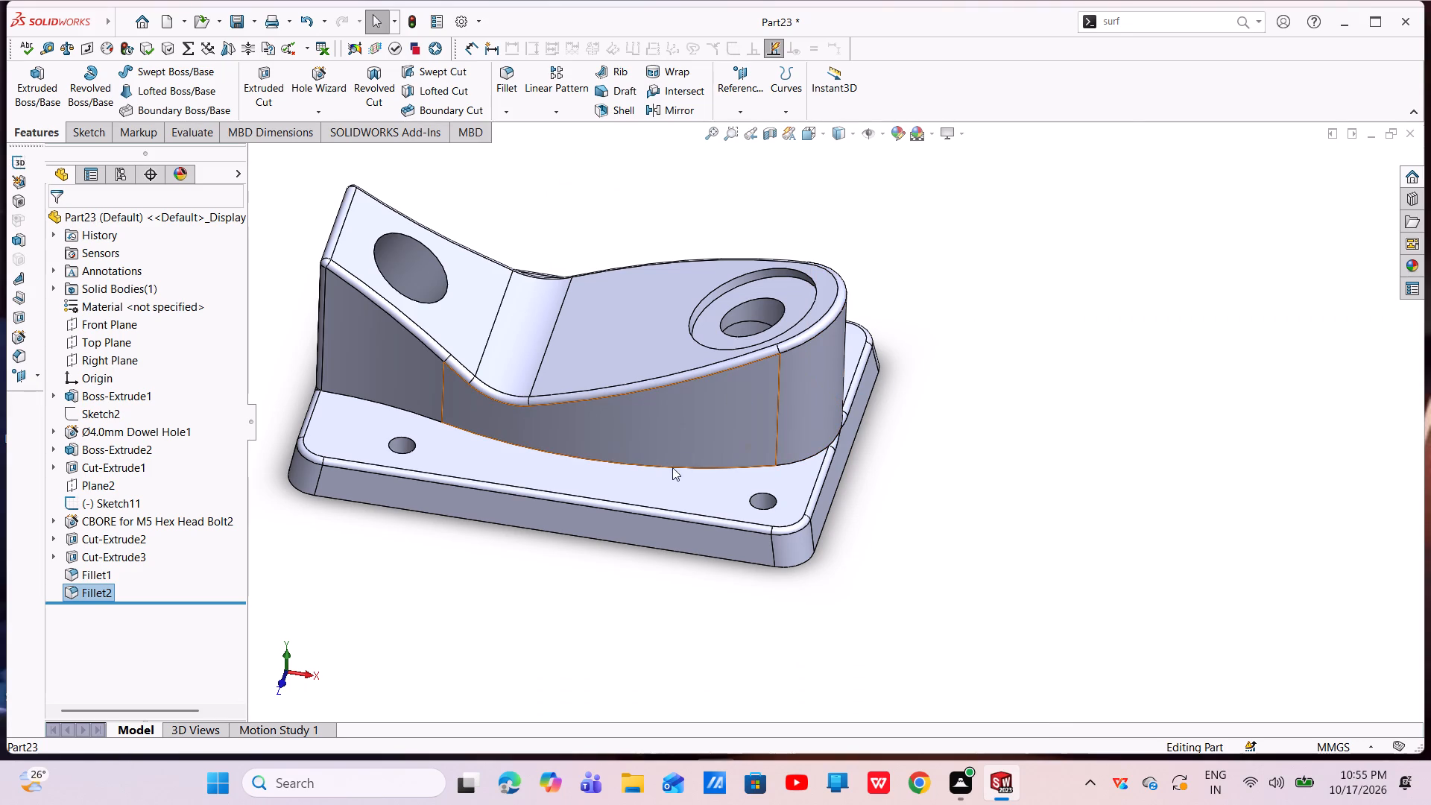
pyautogui.press('BackSpace')
pyautogui.write('skate')
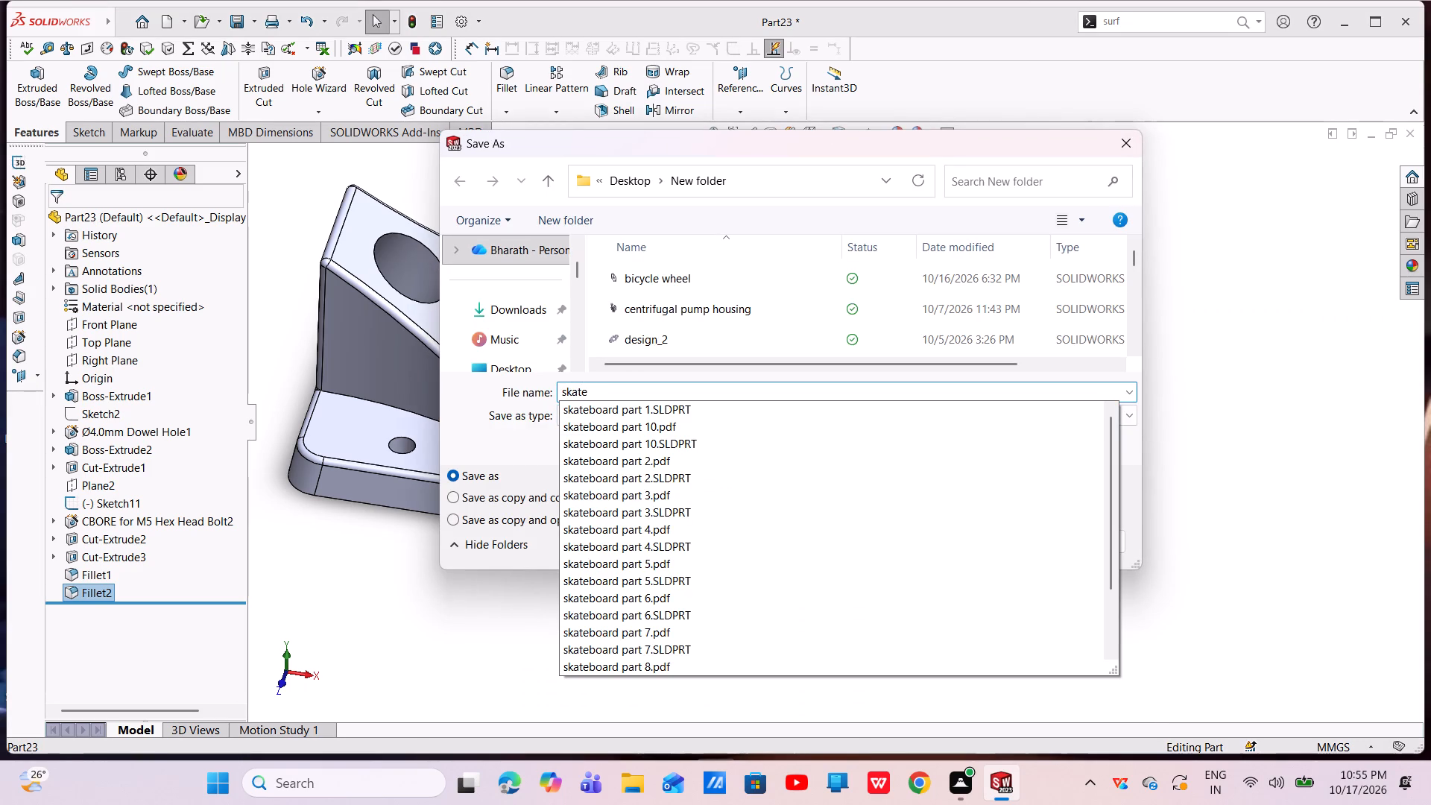
pyautogui.write('board part')
pyautogui.press('space')
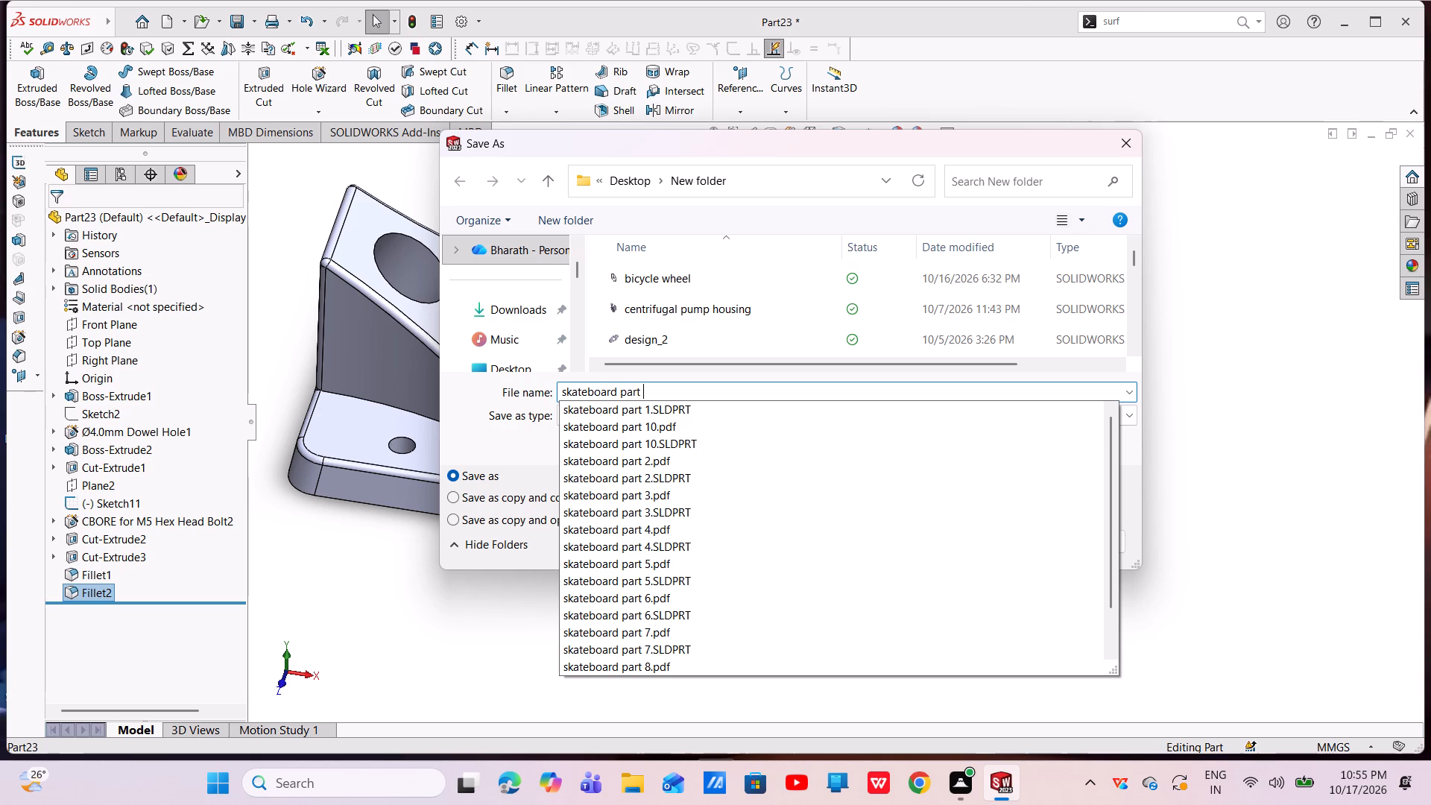
pyautogui.write('11')
pyautogui.press('Return')
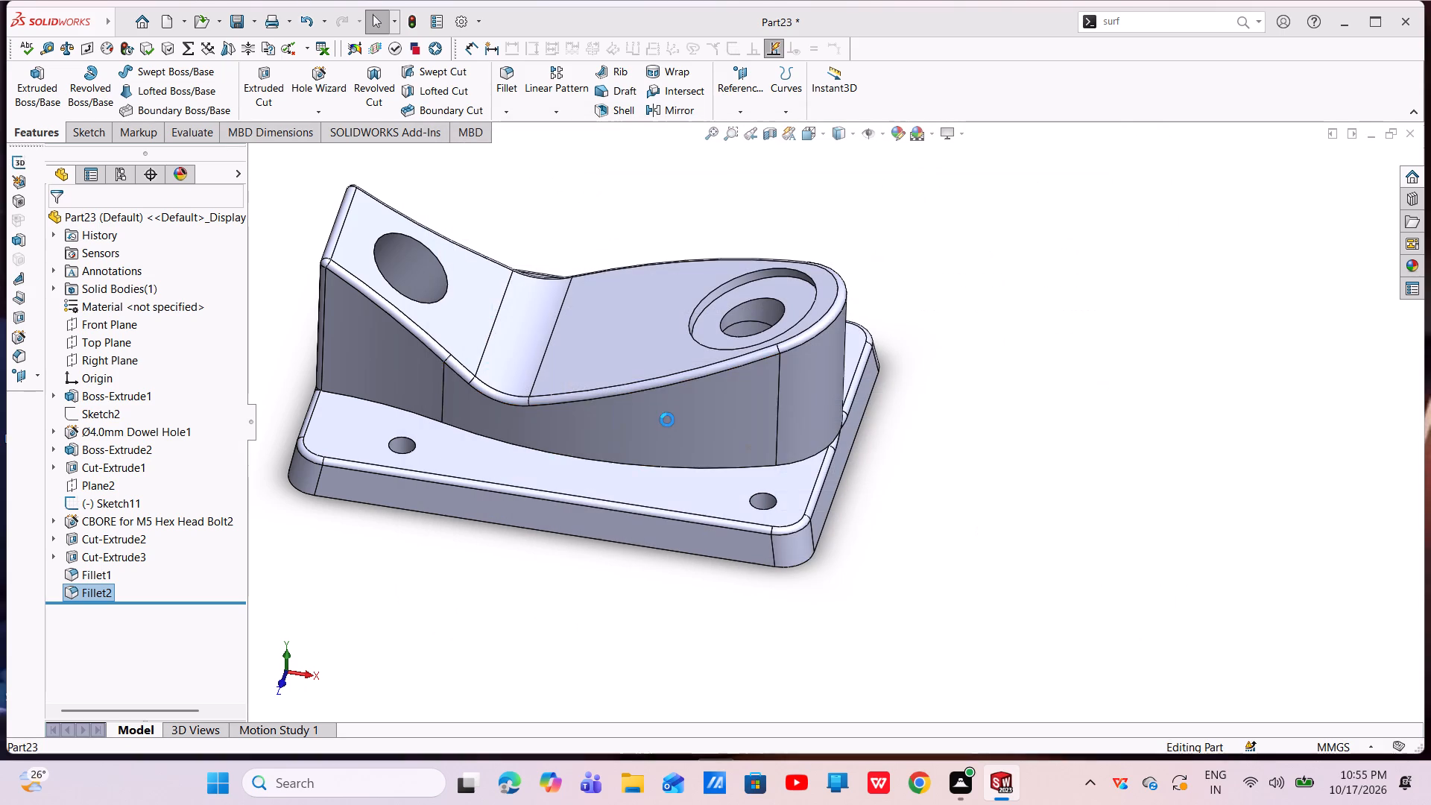
# Save a copy of the part as an Adobe PDF named "skateboard part 11" in the same folder.
pyautogui.click(257, 24)
pyautogui.click(264, 54)
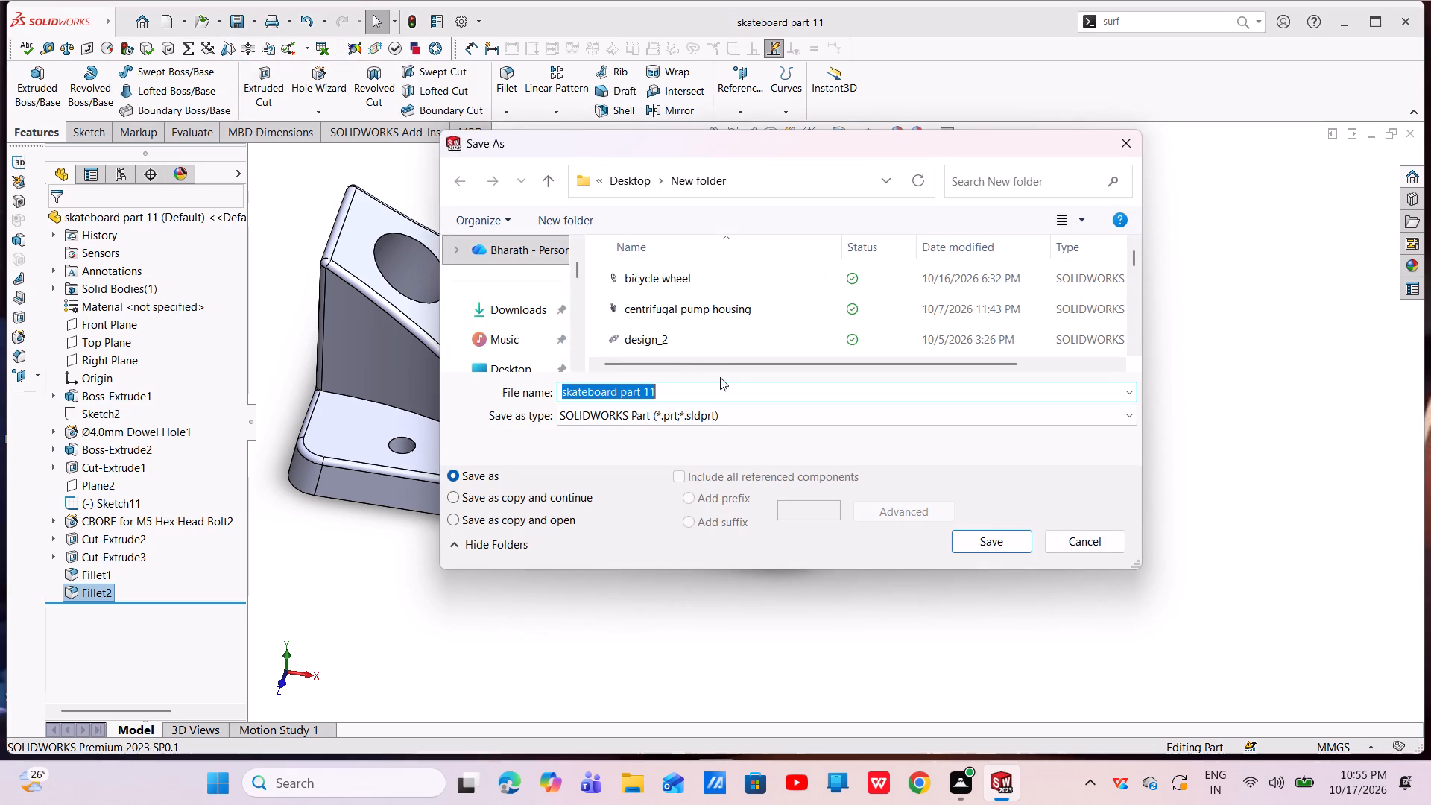
pyautogui.click(723, 414)
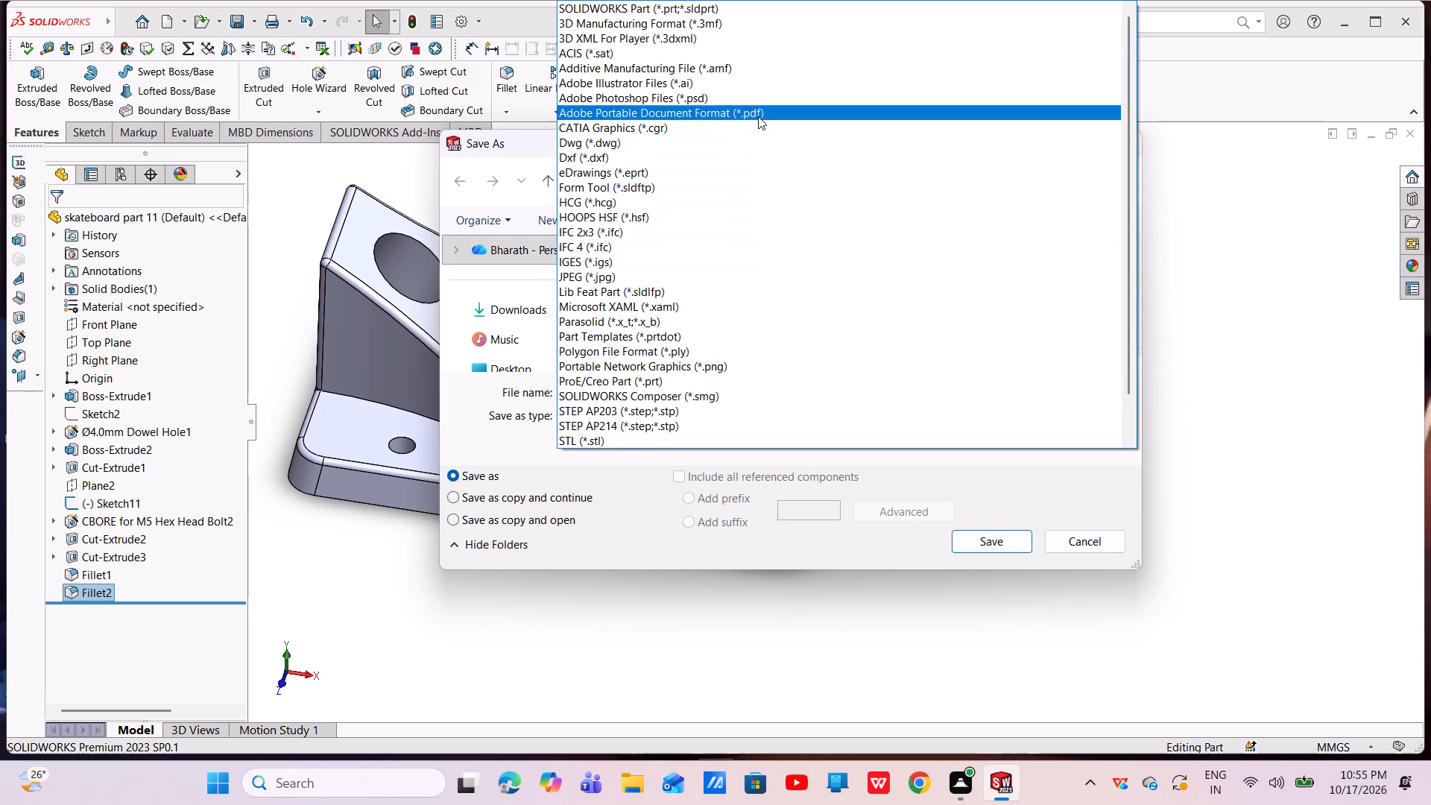
pyautogui.click(758, 116)
pyautogui.click(1004, 571)
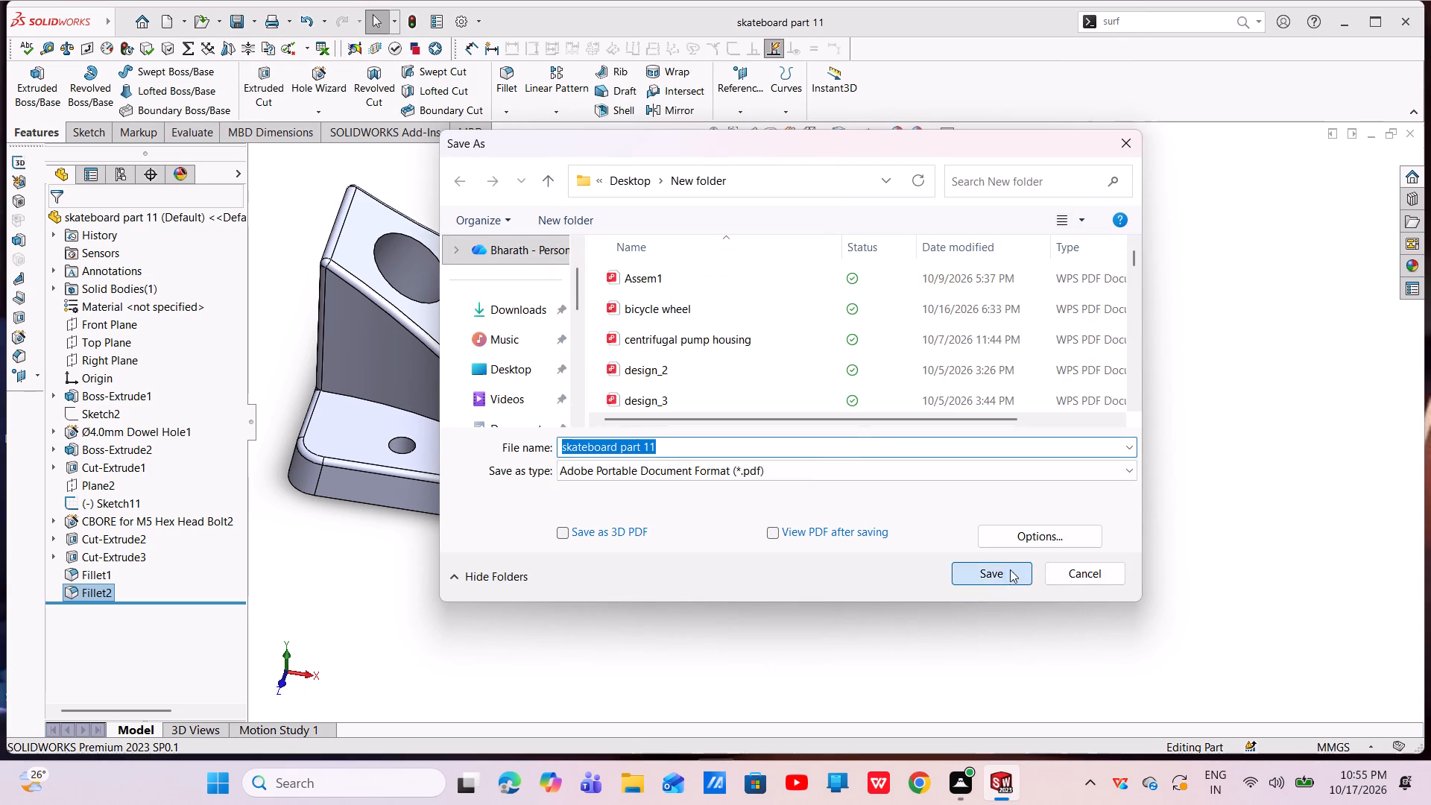
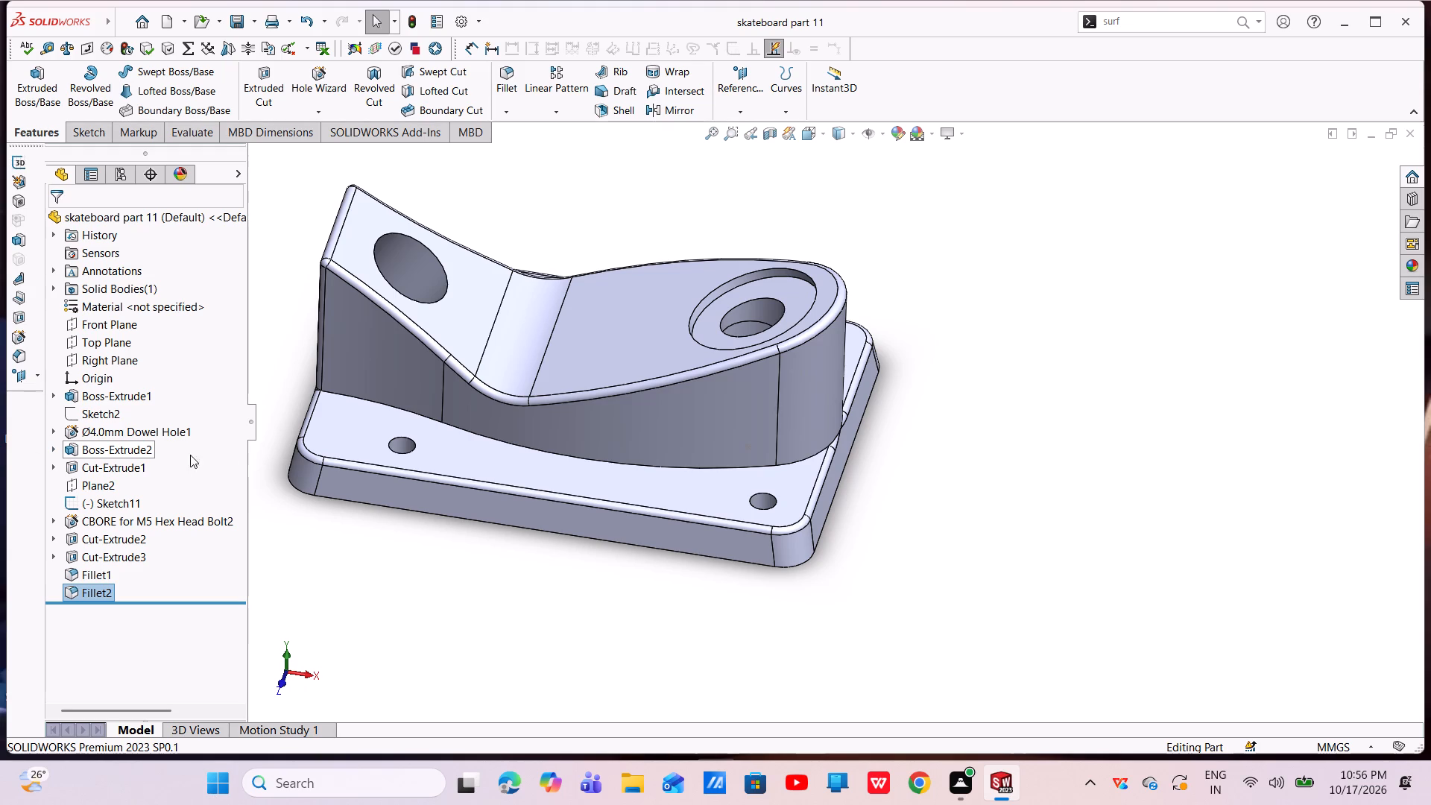
# Examine the finished base plate from all sides, including the boss's counterbored hole, slanted face, fillets and plate underside.
pyautogui.scroll(3, 313, 414)
pyautogui.scroll(-3, 310, 394)
pyautogui.scroll(1, 631, 387)
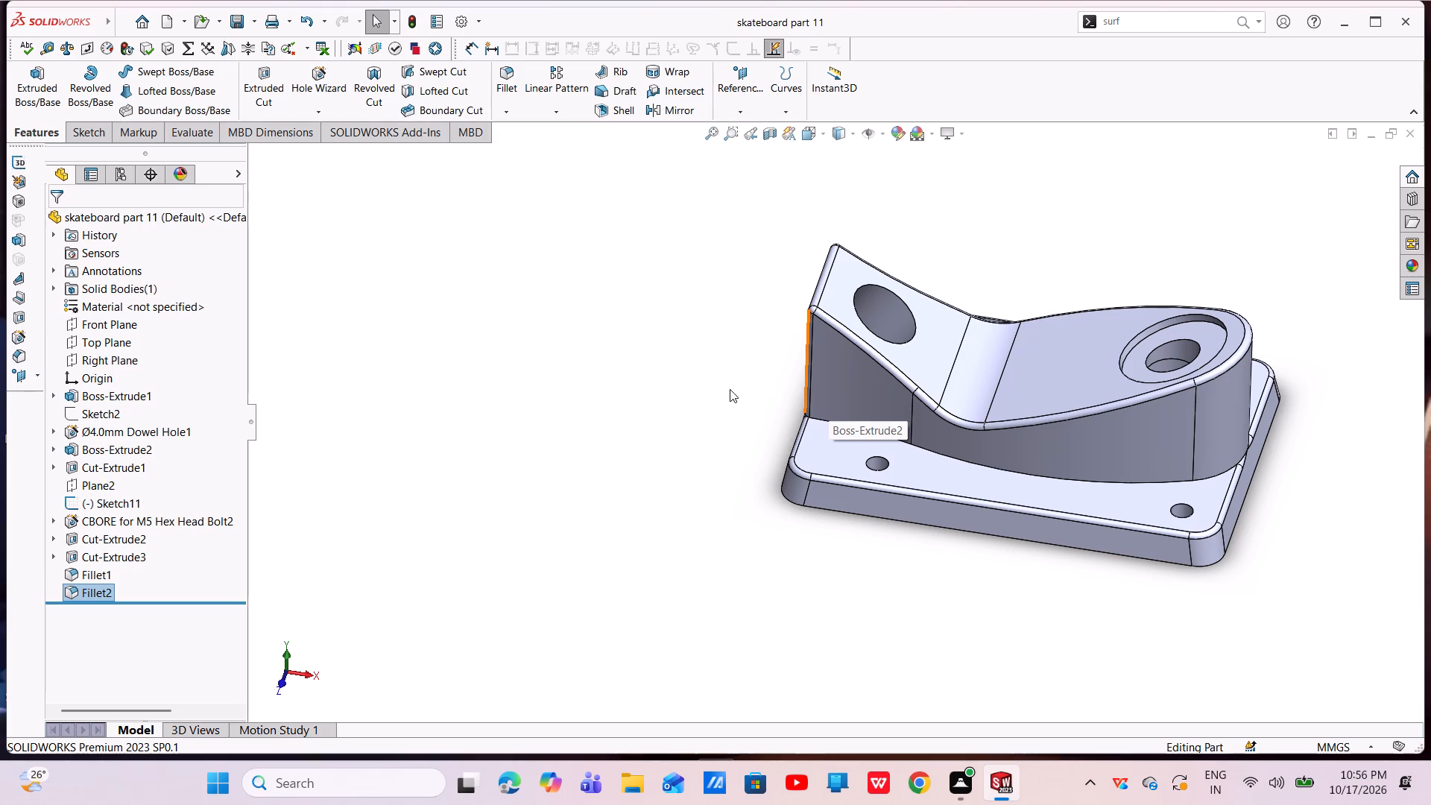
pyautogui.scroll(-6, 1061, 391)
pyautogui.scroll(3, 951, 397)
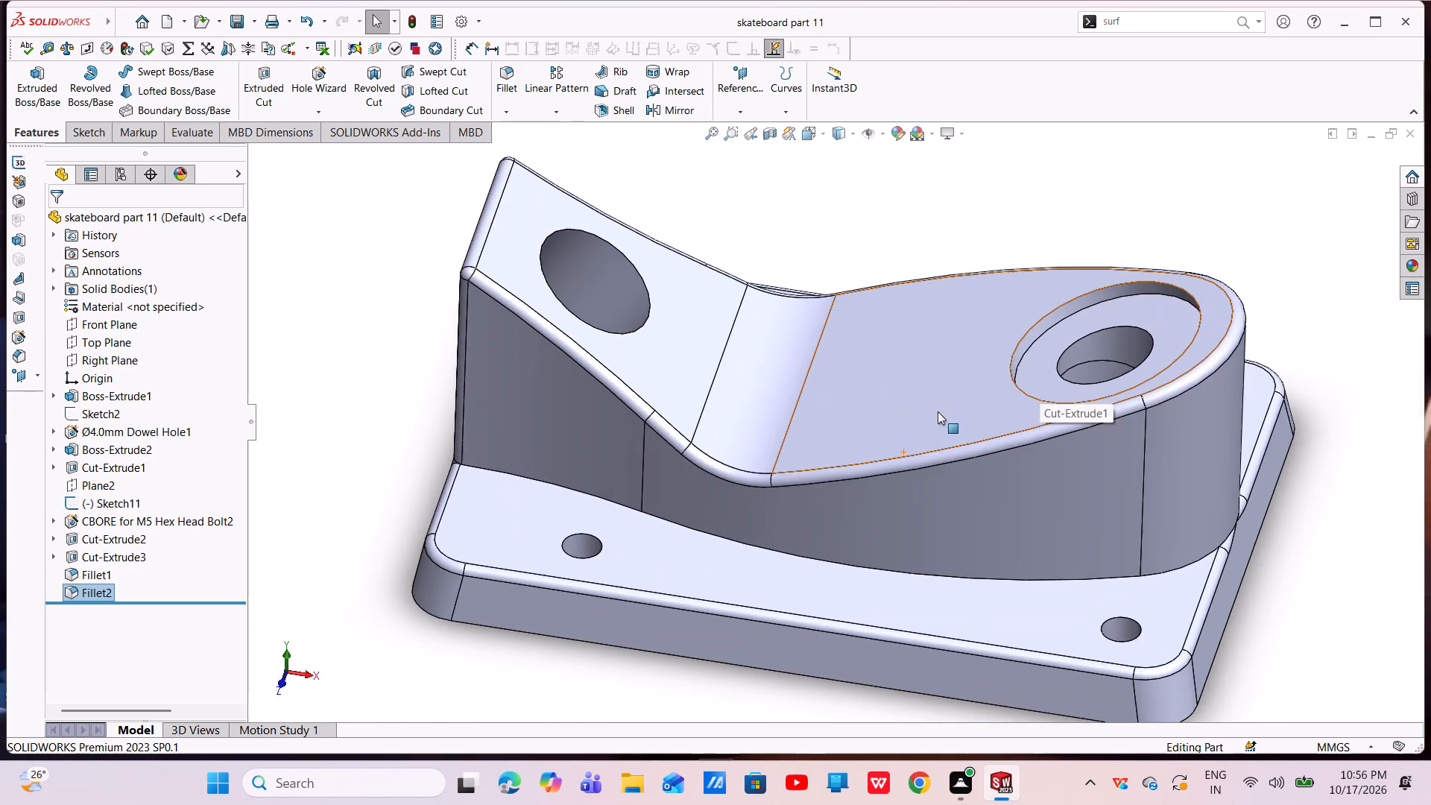
pyautogui.moveTo(937, 411); pyautogui.dragTo(963, 549, button='middle')
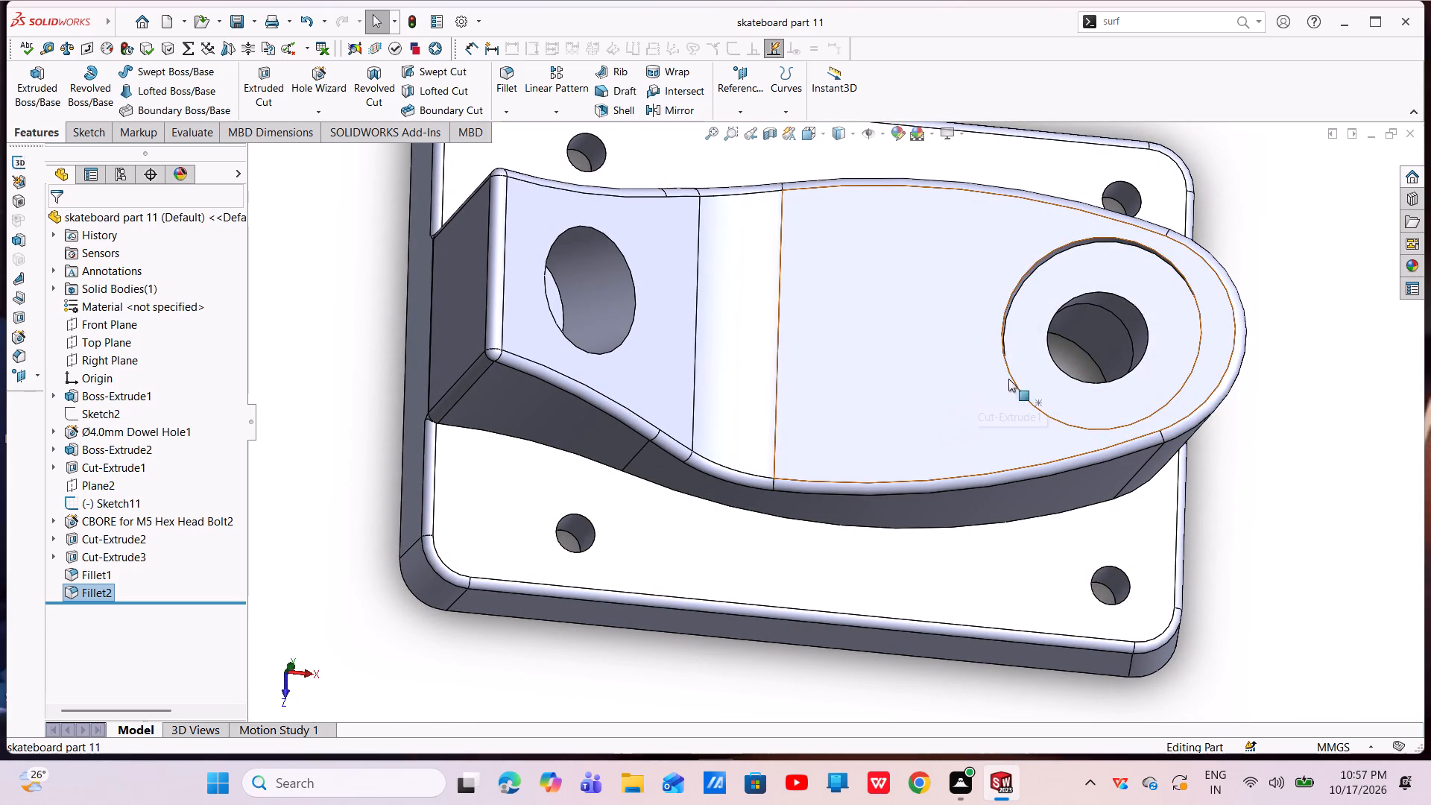
pyautogui.scroll(-5, 1079, 374)
pyautogui.scroll(4, 1029, 406)
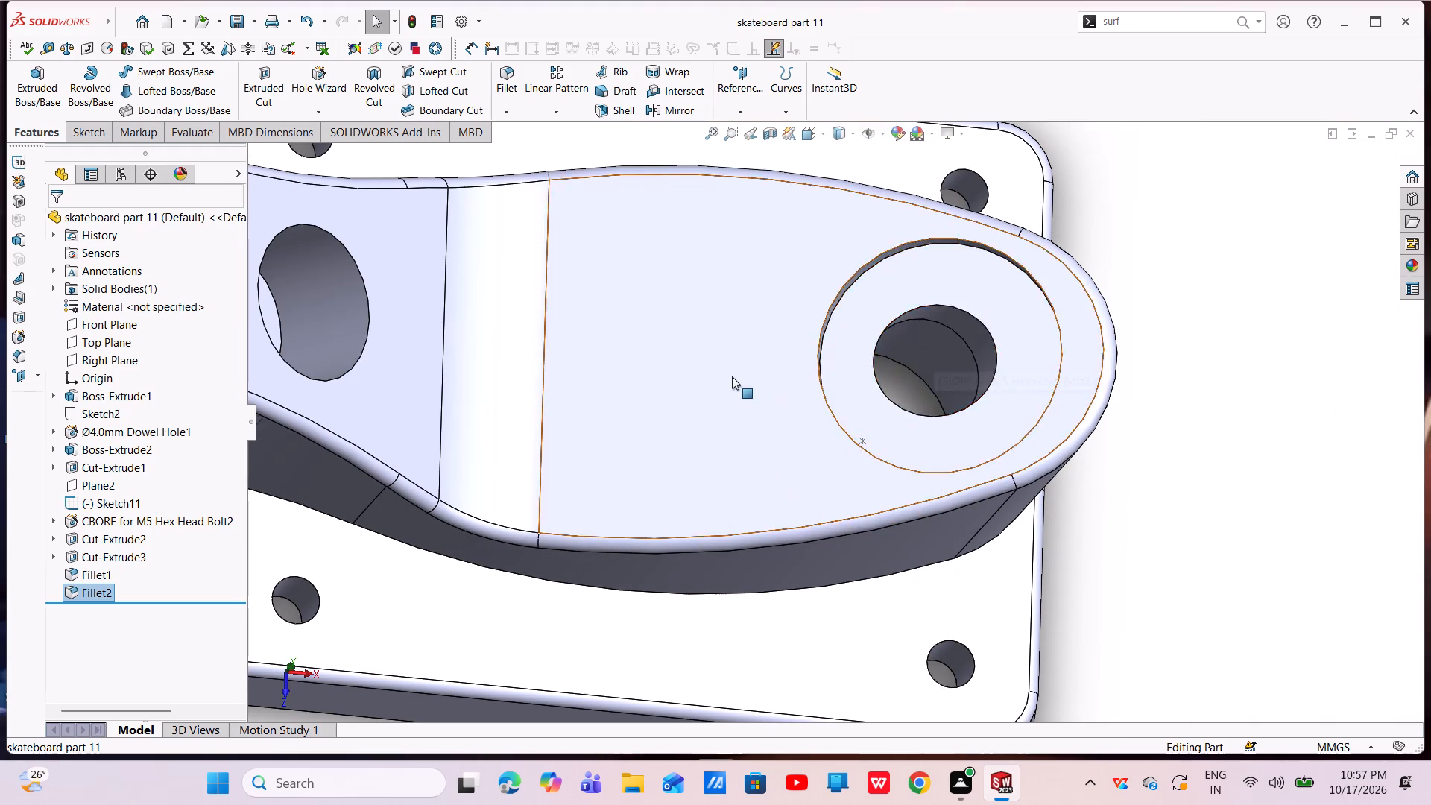
pyautogui.scroll(4, 732, 376)
pyautogui.scroll(-5, 692, 350)
pyautogui.scroll(4, 692, 350)
pyautogui.moveTo(733, 366); pyautogui.dragTo(803, 531, button='middle')
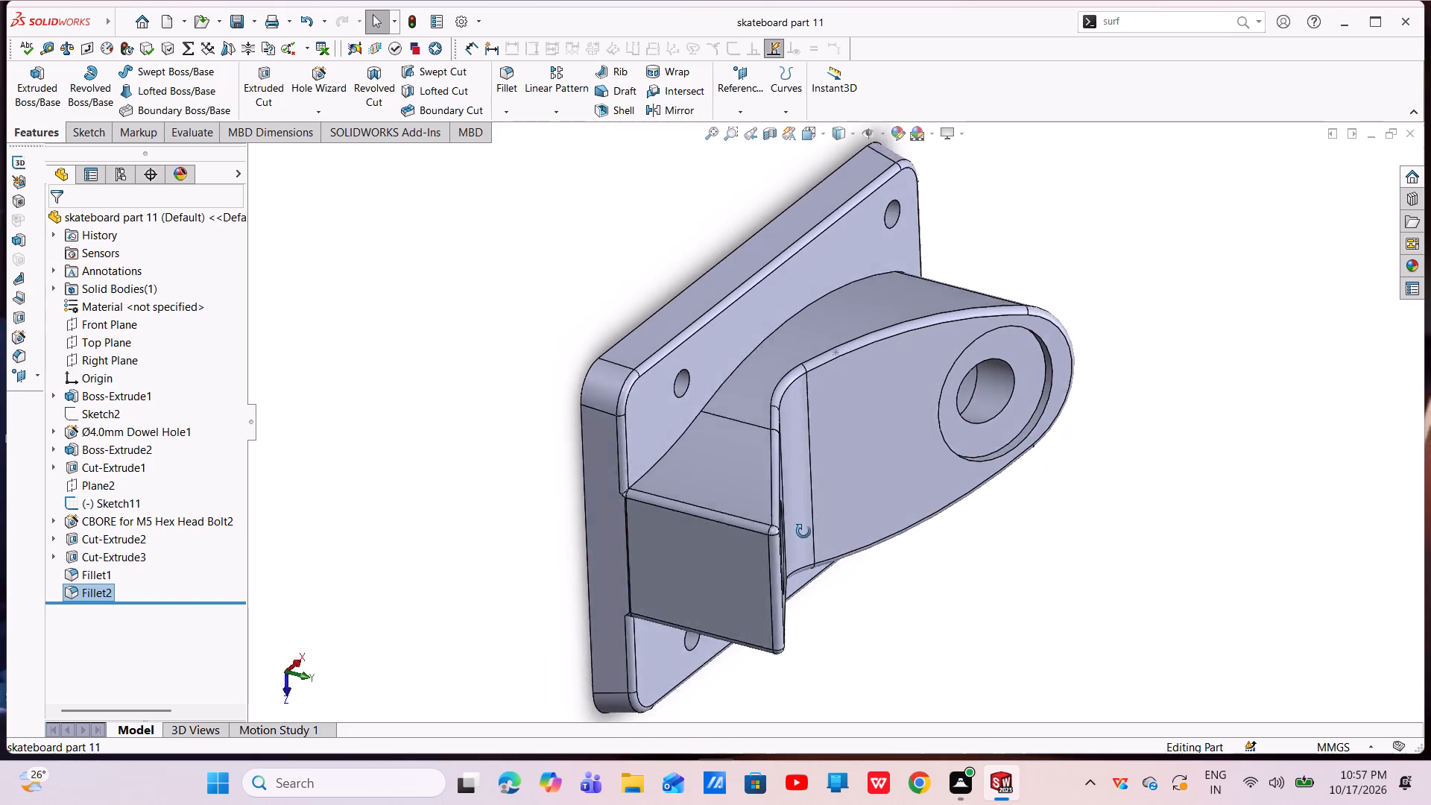
pyautogui.moveTo(803, 531); pyautogui.dragTo(759, 558, button='middle')
pyautogui.scroll(2, 883, 376)
pyautogui.moveTo(882, 374); pyautogui.dragTo(868, 345, button='middle')
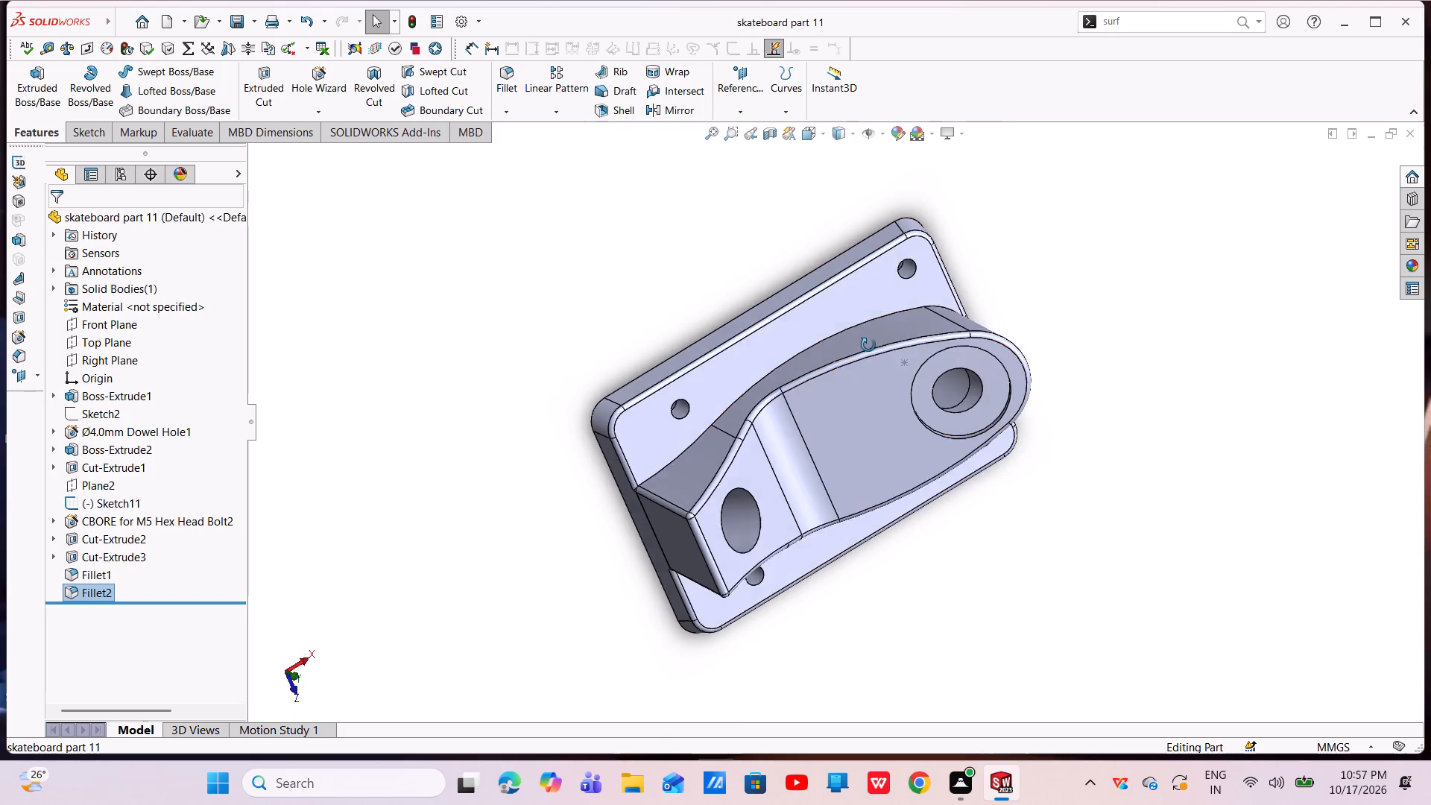
pyautogui.moveTo(868, 345); pyautogui.dragTo(853, 241, button='middle')
pyautogui.scroll(1, 853, 268)
pyautogui.scroll(-6, 979, 401)
pyautogui.moveTo(894, 386); pyautogui.dragTo(922, 308, button='middle')
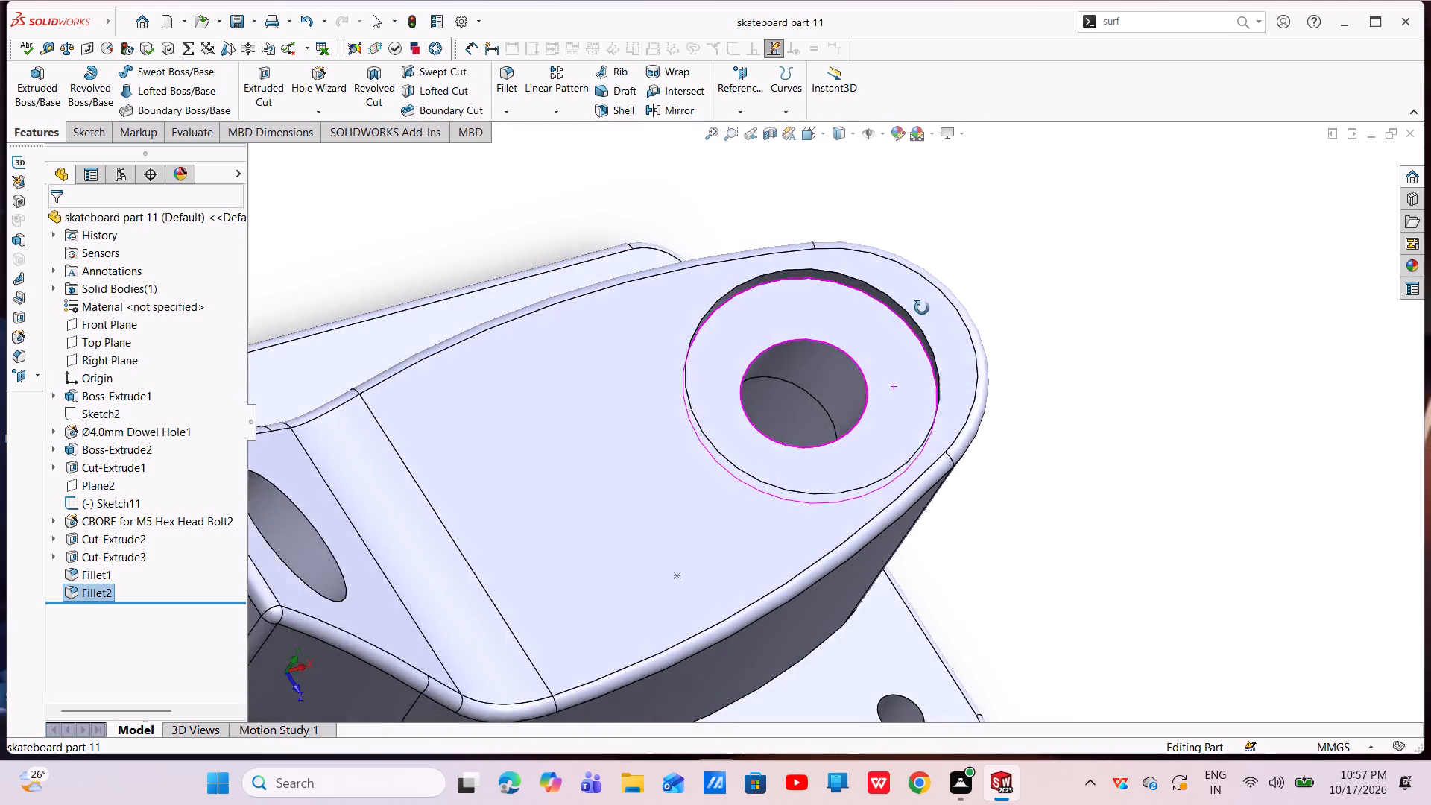
pyautogui.moveTo(922, 308); pyautogui.dragTo(868, 373, button='middle')
pyautogui.scroll(4, 868, 375)
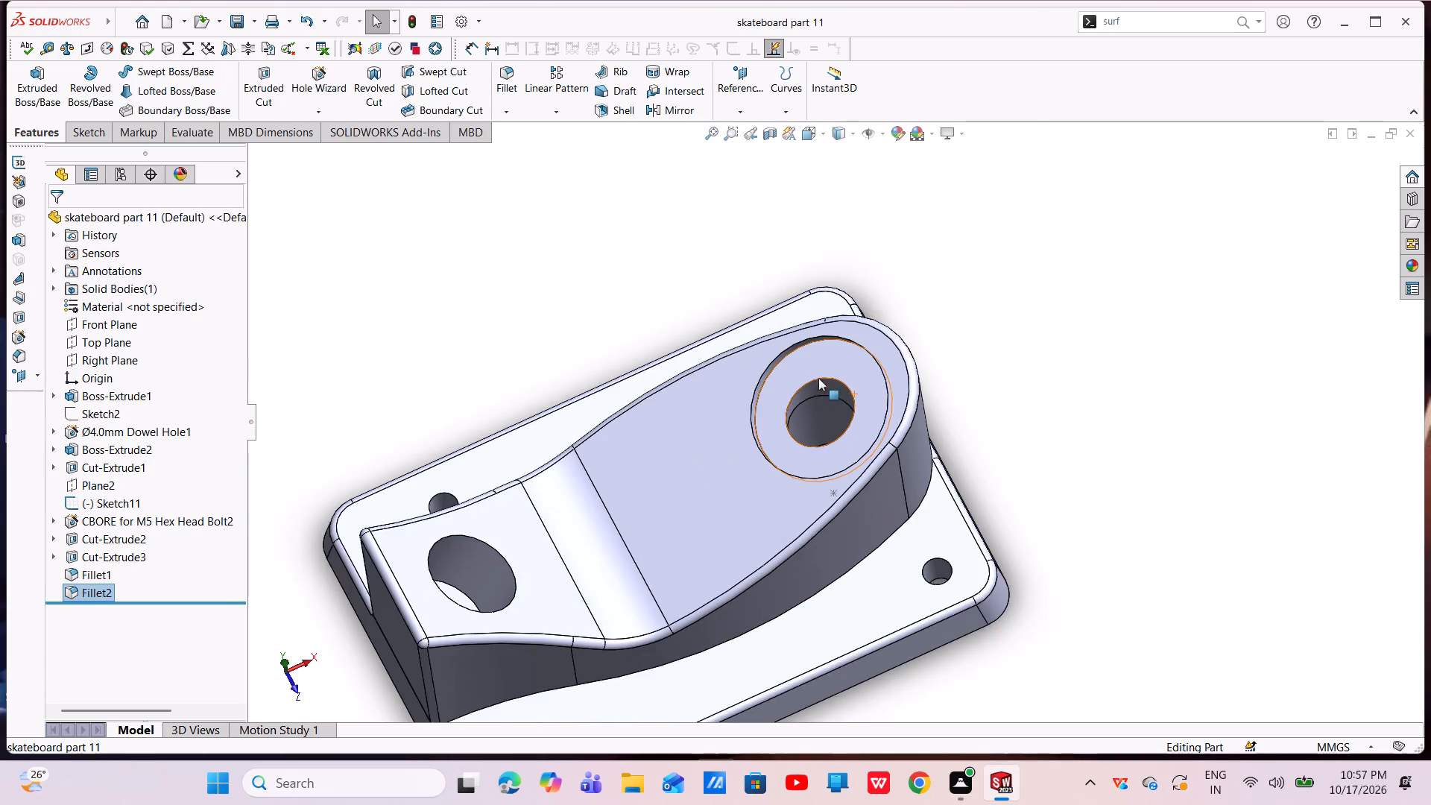
pyautogui.scroll(-4, 540, 449)
pyautogui.scroll(6, 636, 479)
pyautogui.moveTo(782, 478); pyautogui.dragTo(969, 477, button='middle')
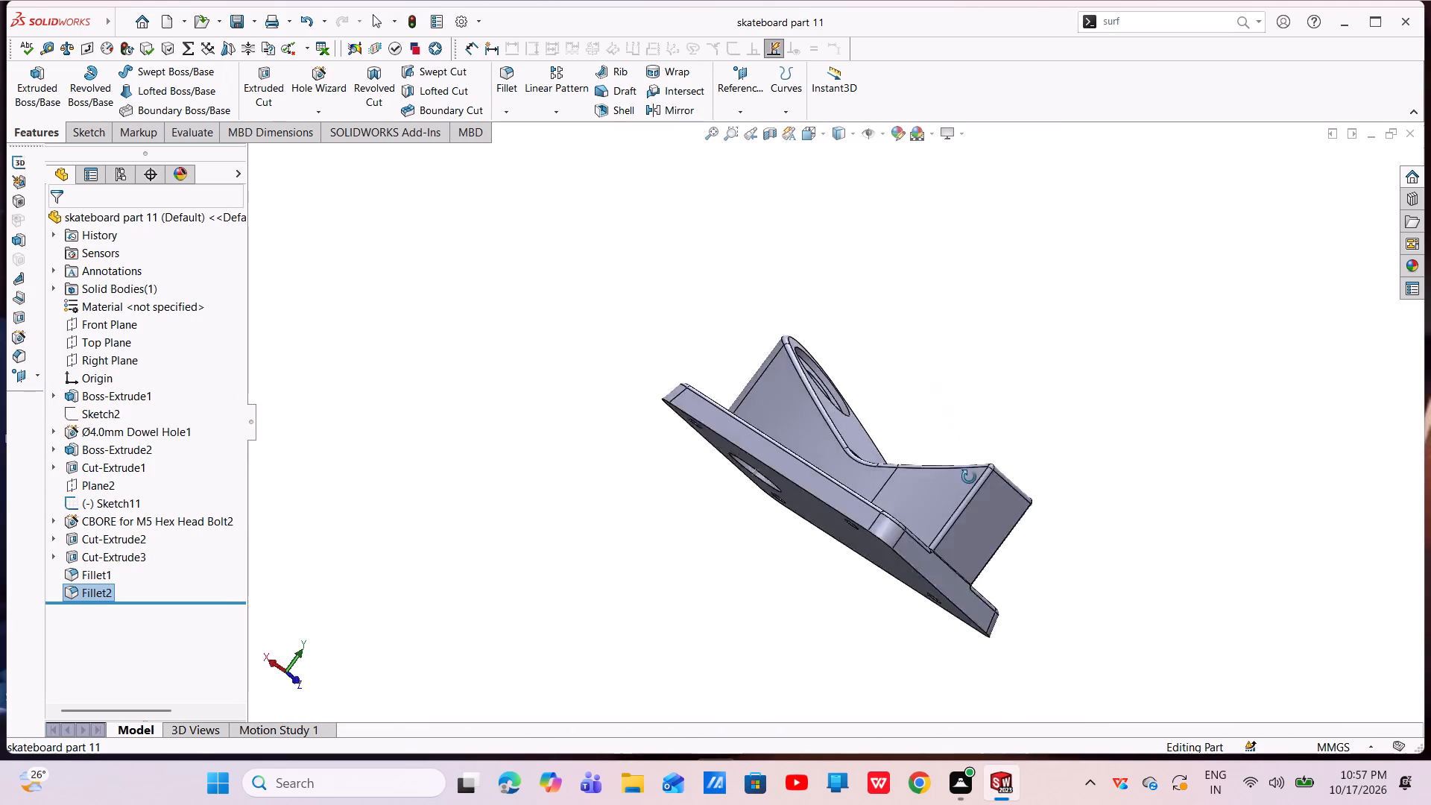
pyautogui.moveTo(969, 477); pyautogui.dragTo(745, 666, button='middle')
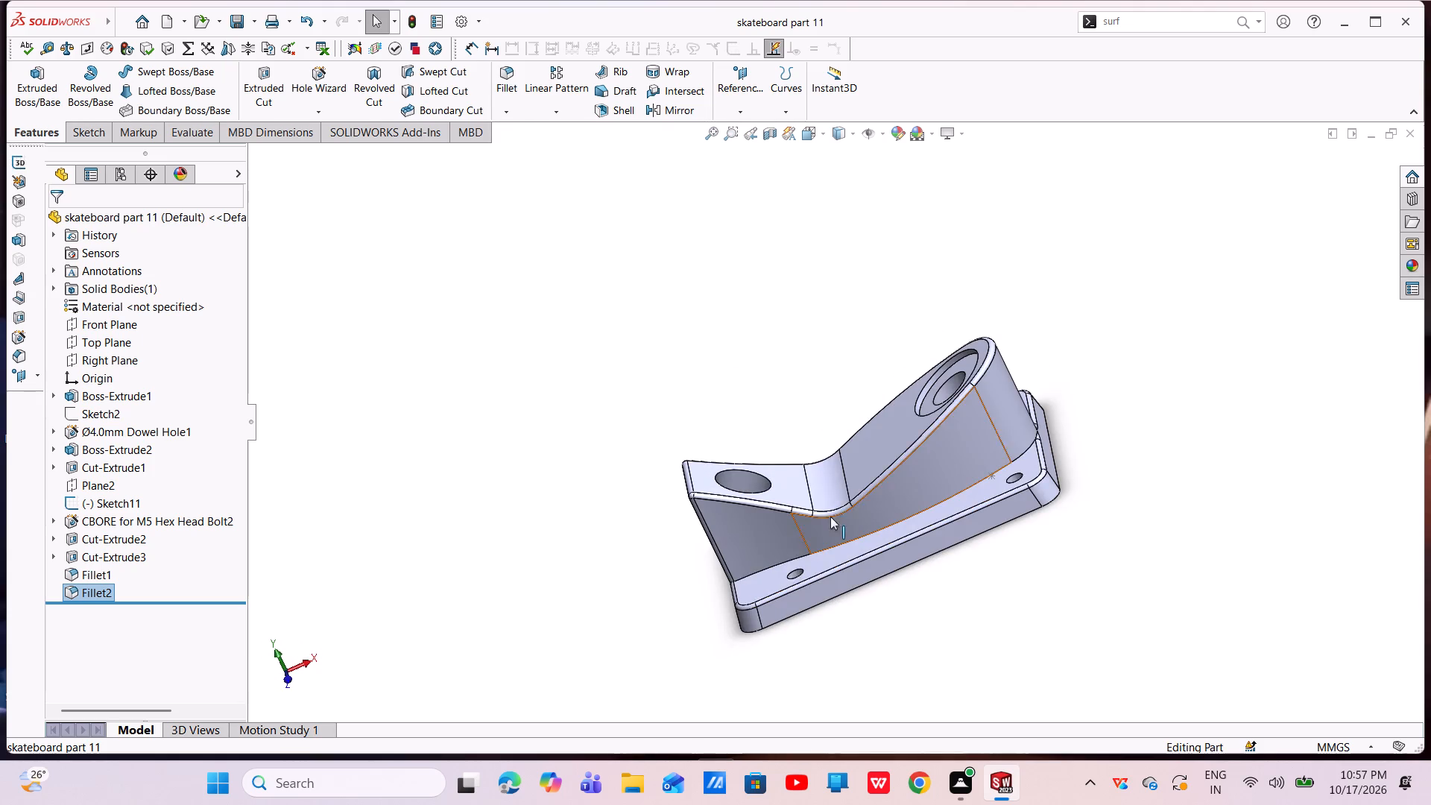
pyautogui.scroll(-4, 848, 485)
pyautogui.scroll(2, 852, 473)
pyautogui.moveTo(850, 462); pyautogui.dragTo(901, 587, button='middle')
pyautogui.middleClick(904, 599)
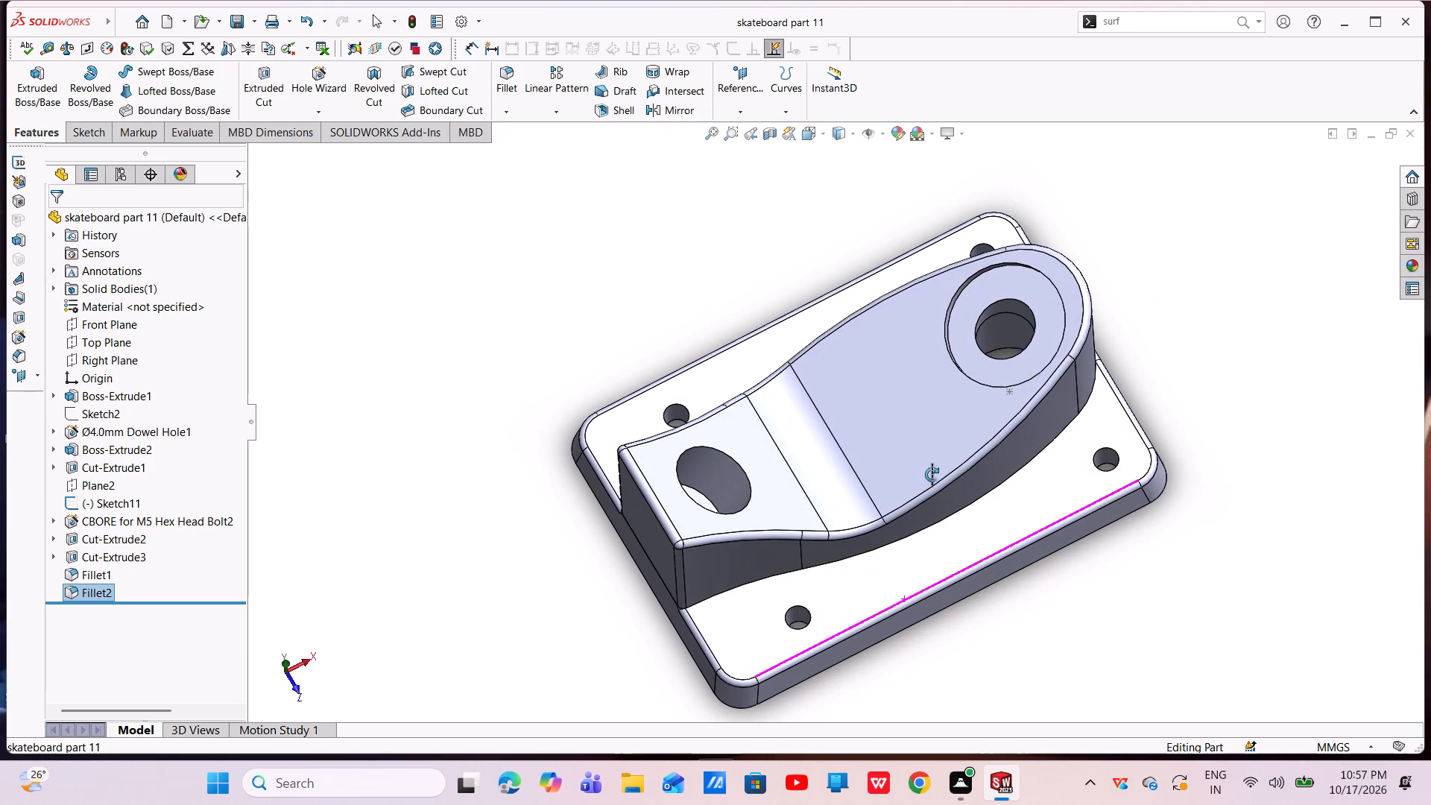